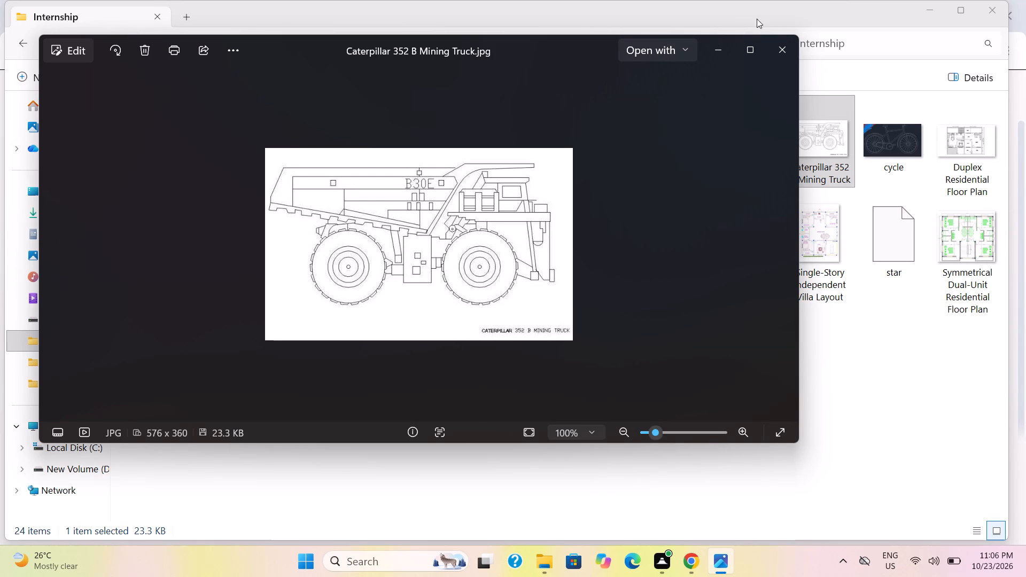
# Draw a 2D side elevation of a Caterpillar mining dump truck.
# Close the Caterpillar 352 B Mining Truck reference image to return to the Internship folder.
pyautogui.click(787, 53)
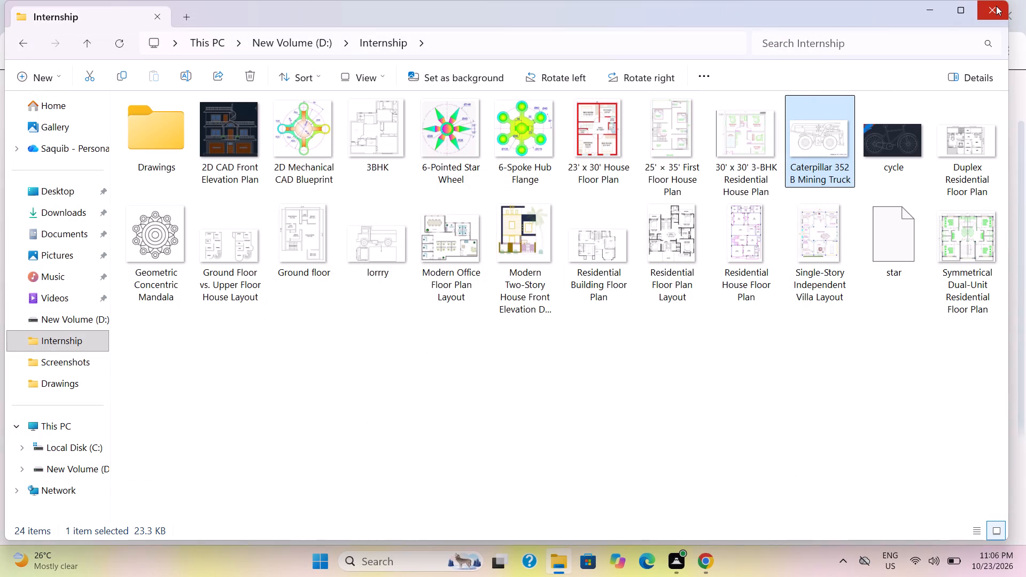
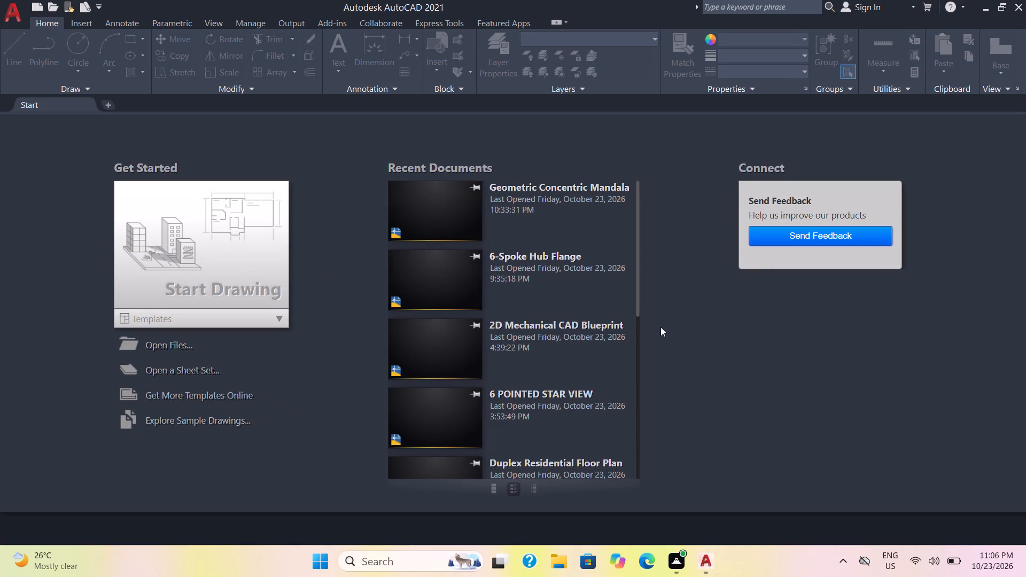
# Start a new blank drawing and turn on command logging with LOGFILEON.
pyautogui.click(213, 246)
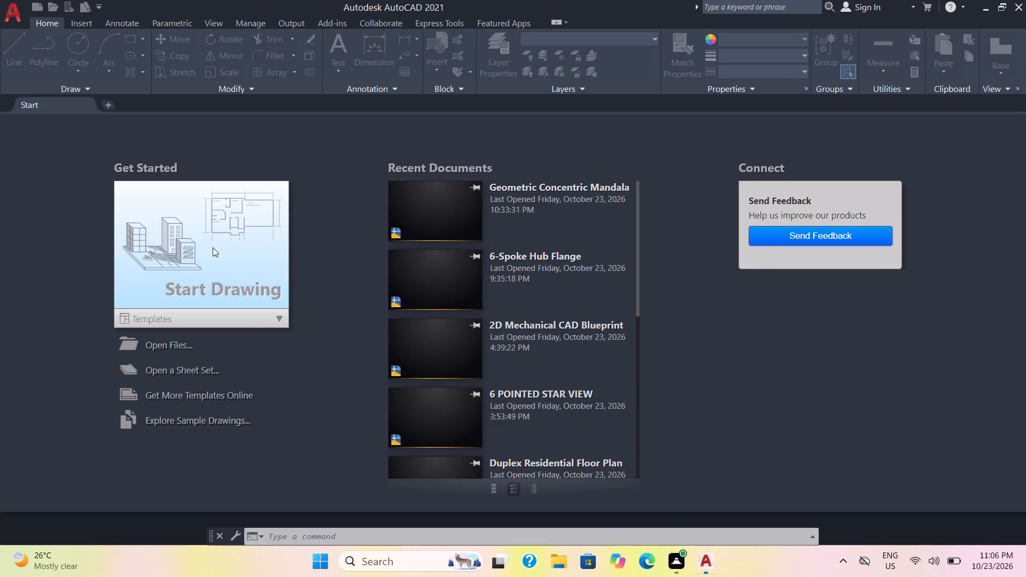
pyautogui.write('log')
pyautogui.write('fileon')
pyautogui.press('Return')
# Configure the drawing units to a length precision of 0 and an insertion scale of millimeters.
pyautogui.write('un')
pyautogui.press('Return')
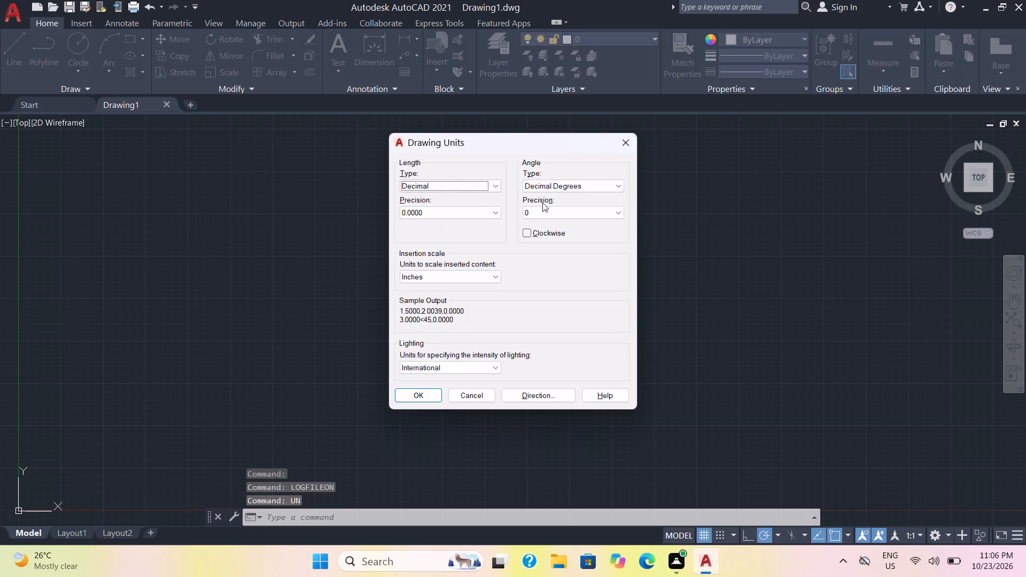
pyautogui.click(488, 207)
pyautogui.click(461, 225)
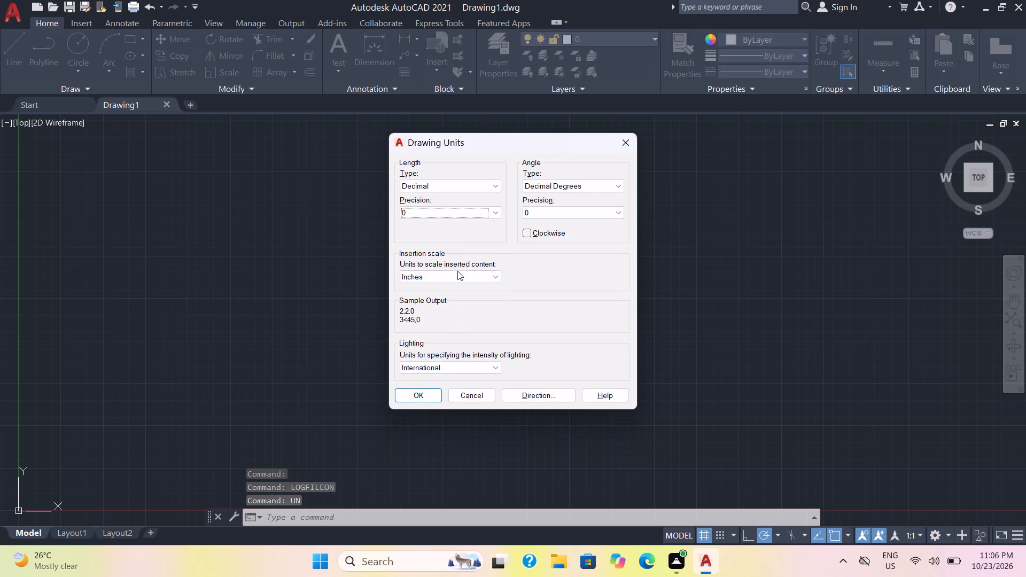
pyautogui.click(457, 271)
pyautogui.click(429, 331)
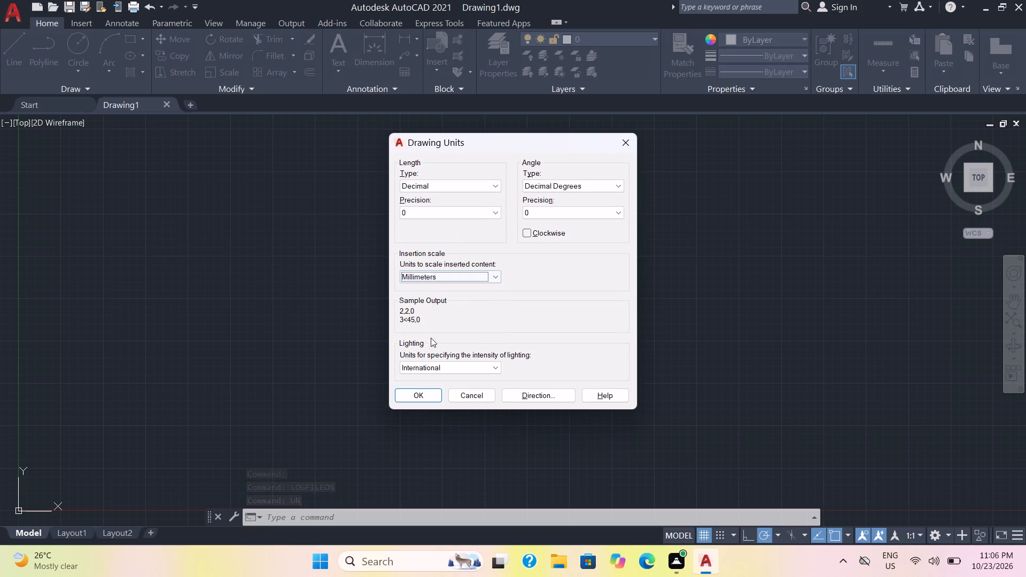
pyautogui.click(425, 399)
# Modify the Standard dimension style with an arrow size of 4 and a text height of 4.
pyautogui.press('d')
pyautogui.press('Return')
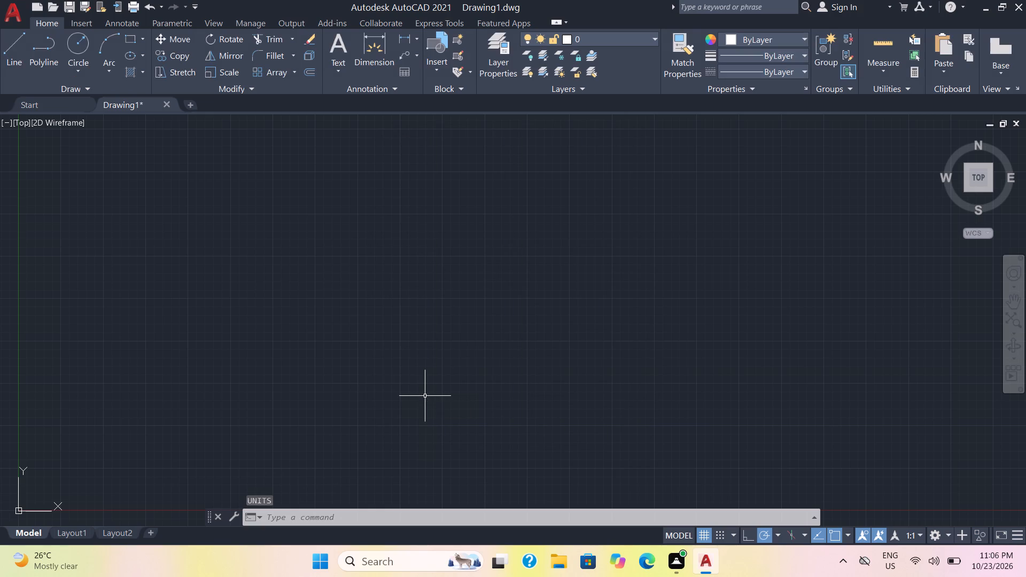
pyautogui.click(670, 249)
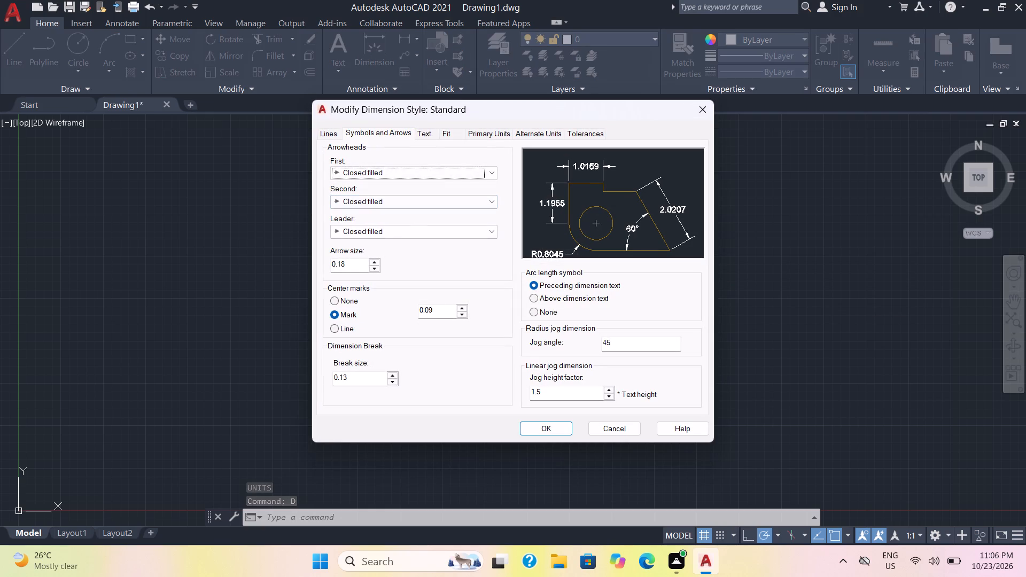
pyautogui.moveTo(348, 266); pyautogui.dragTo(213, 271)
pyautogui.press('4')
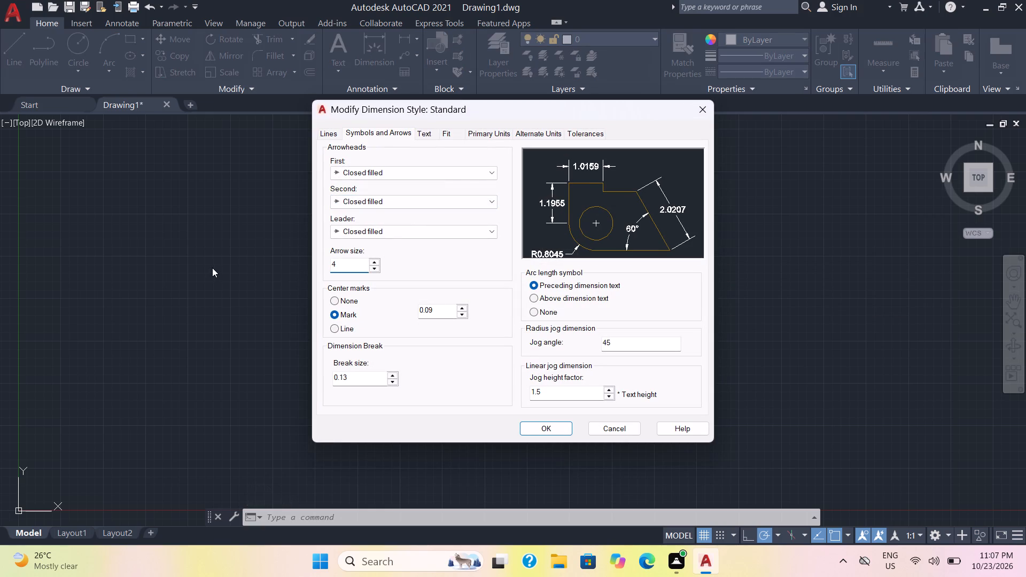
pyautogui.press('Return')
pyautogui.click(428, 131)
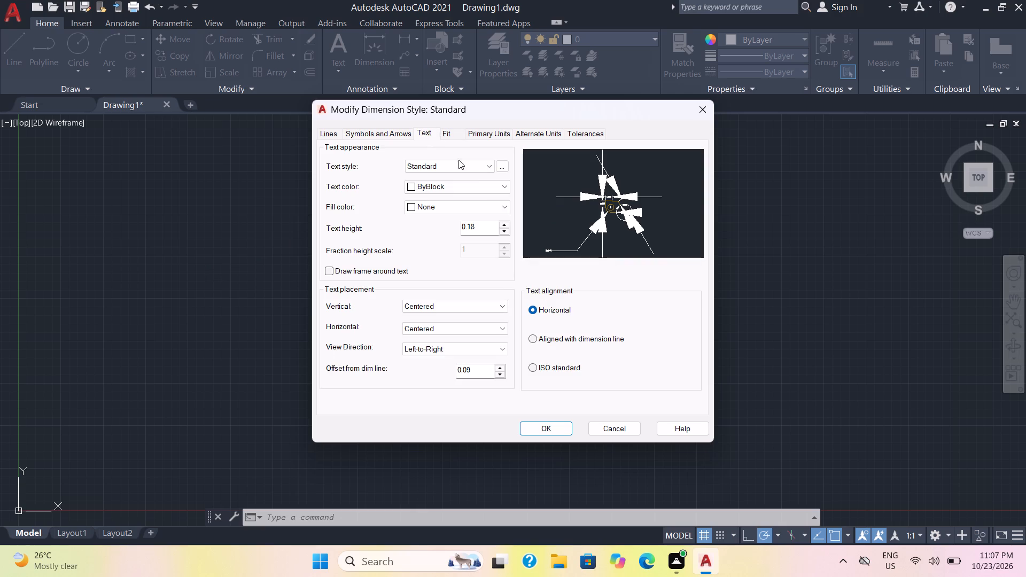
pyautogui.moveTo(487, 226); pyautogui.dragTo(431, 241)
pyautogui.press('4')
pyautogui.press('Return')
# Set the Standard dimension style's linear precision to 0, make the style current and close the Dimension Style Manager.
pyautogui.click(489, 135)
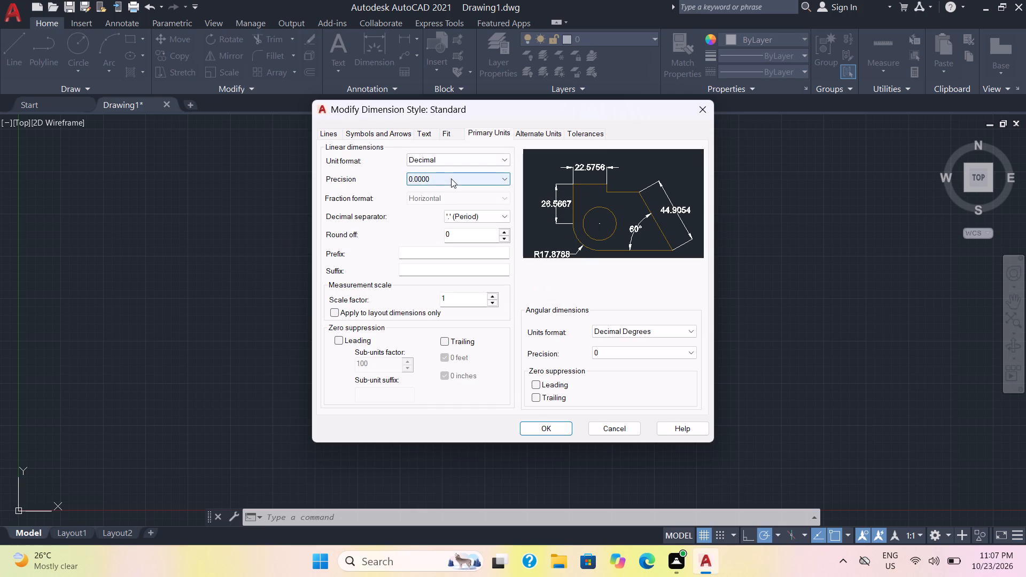
pyautogui.click(451, 178)
pyautogui.click(451, 188)
pyautogui.click(545, 429)
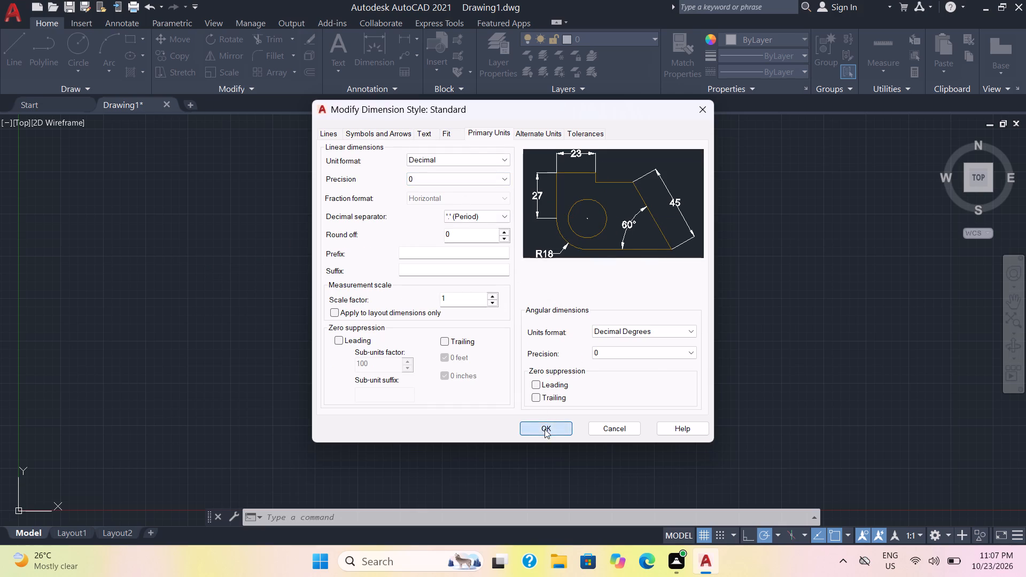
pyautogui.click(666, 205)
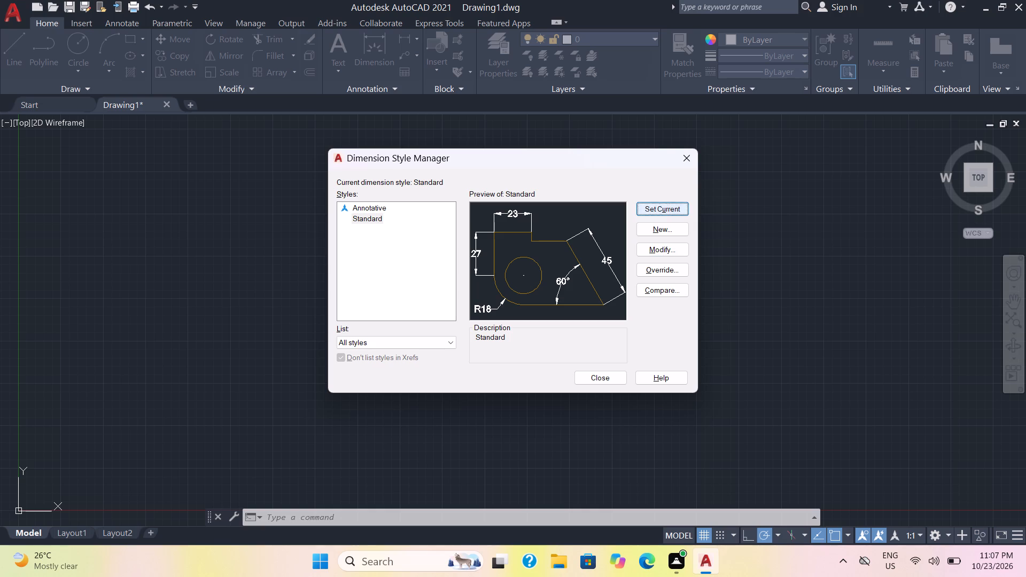
pyautogui.click(602, 379)
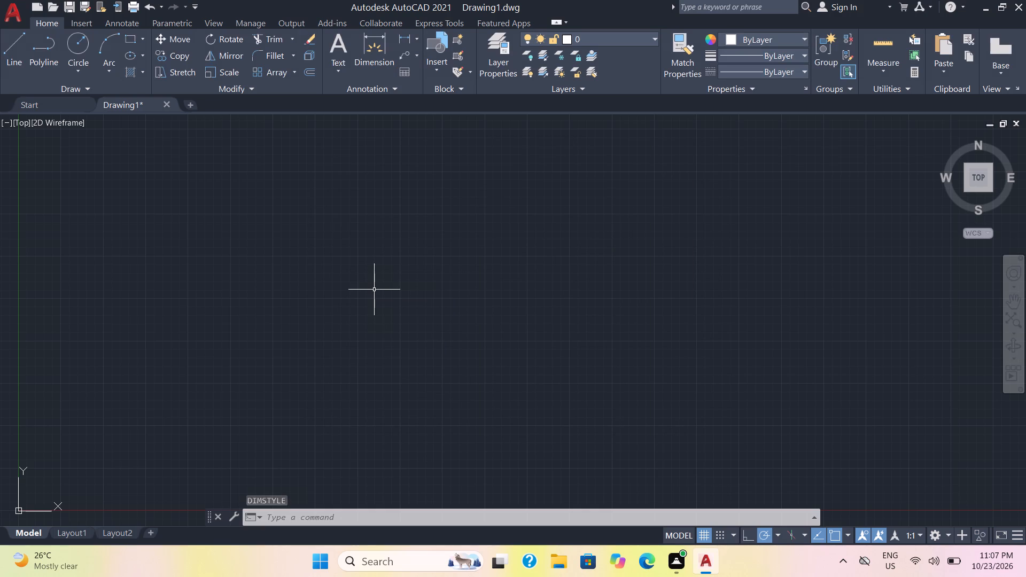
# Draw a circle with a radius of about 5, centred near 18,10 in the empty drawing.
pyautogui.click(81, 40)
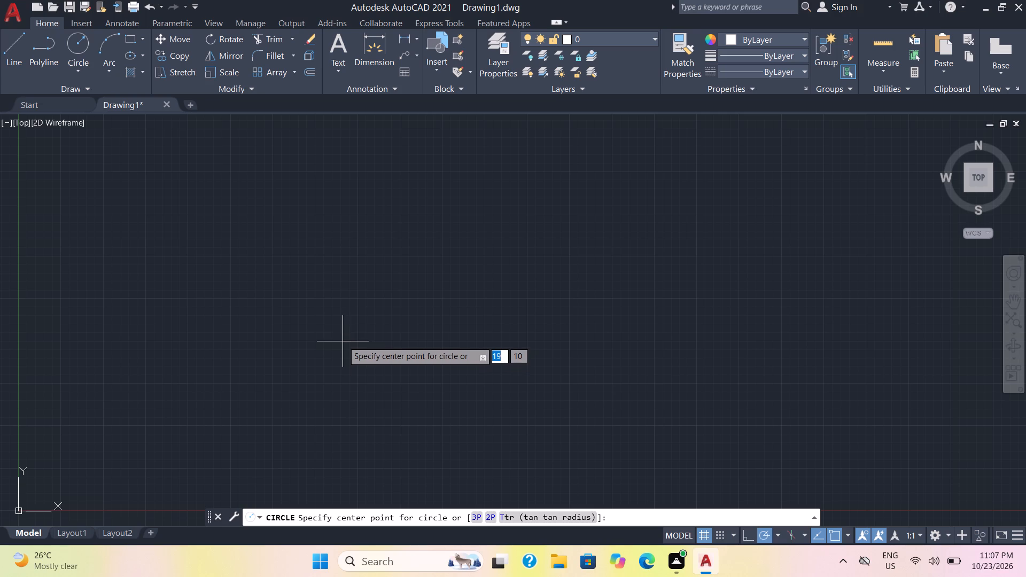
pyautogui.click(318, 333)
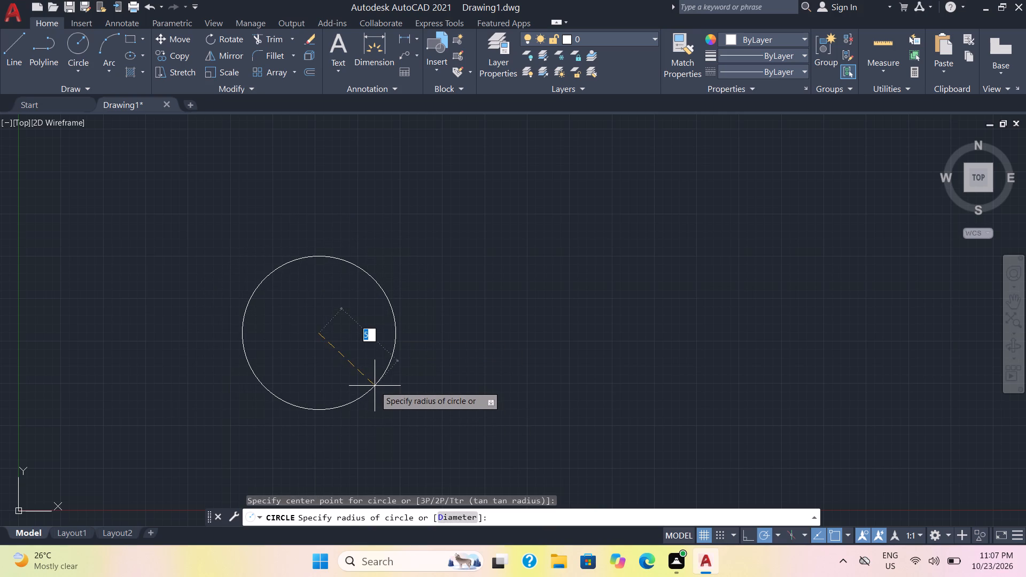
pyautogui.click(375, 386)
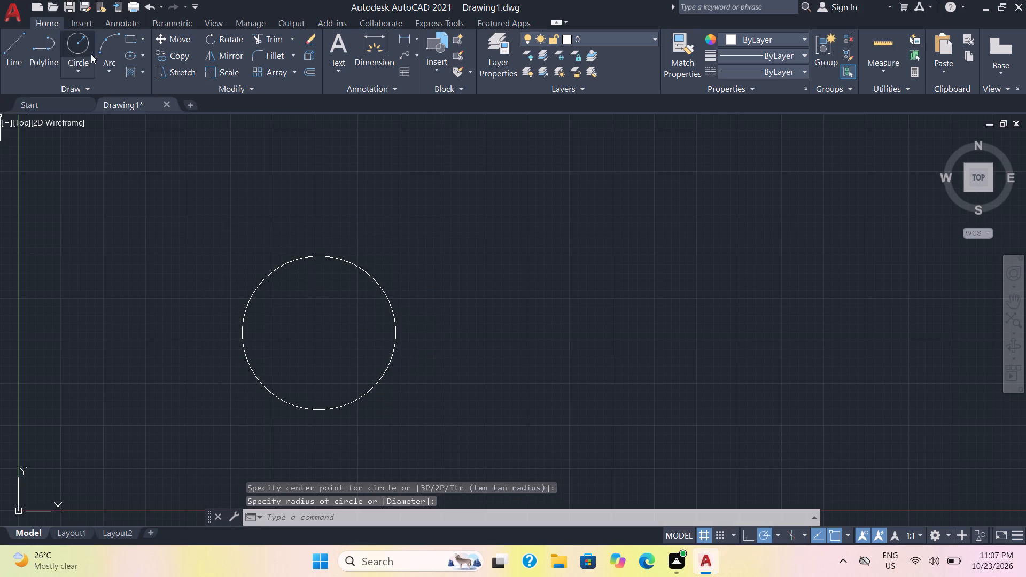
# Draw two small circles concentric with the large one: a tiny hub circle and one with a radius of about 1.
pyautogui.click(79, 49)
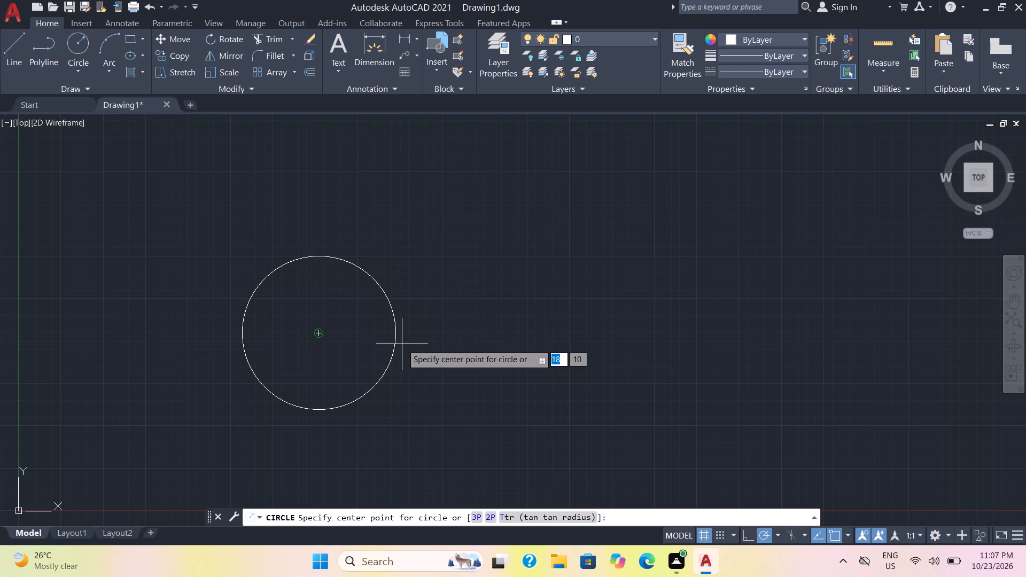
pyautogui.click(319, 335)
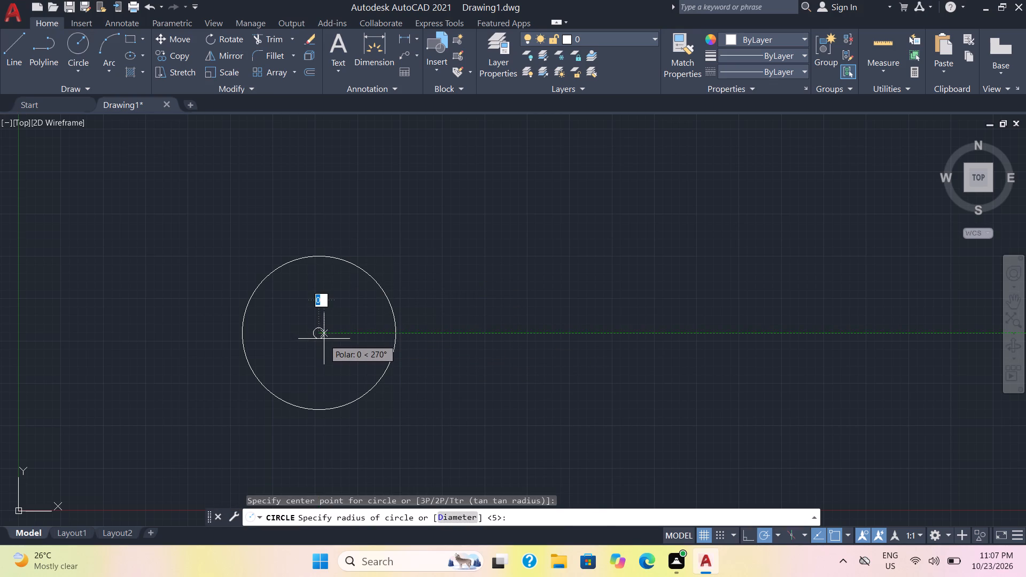
pyautogui.click(324, 338)
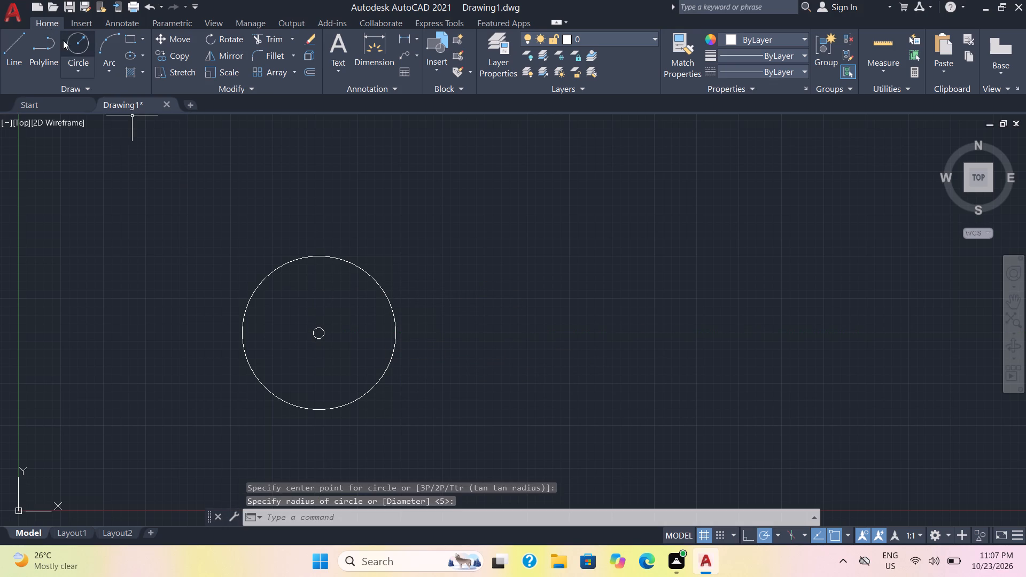
pyautogui.click(74, 45)
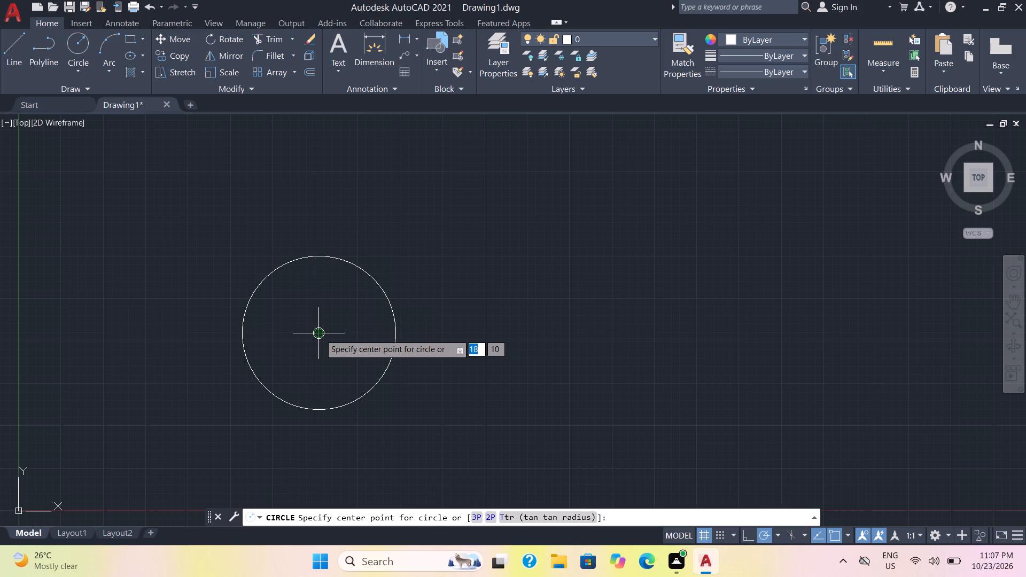
pyautogui.click(320, 334)
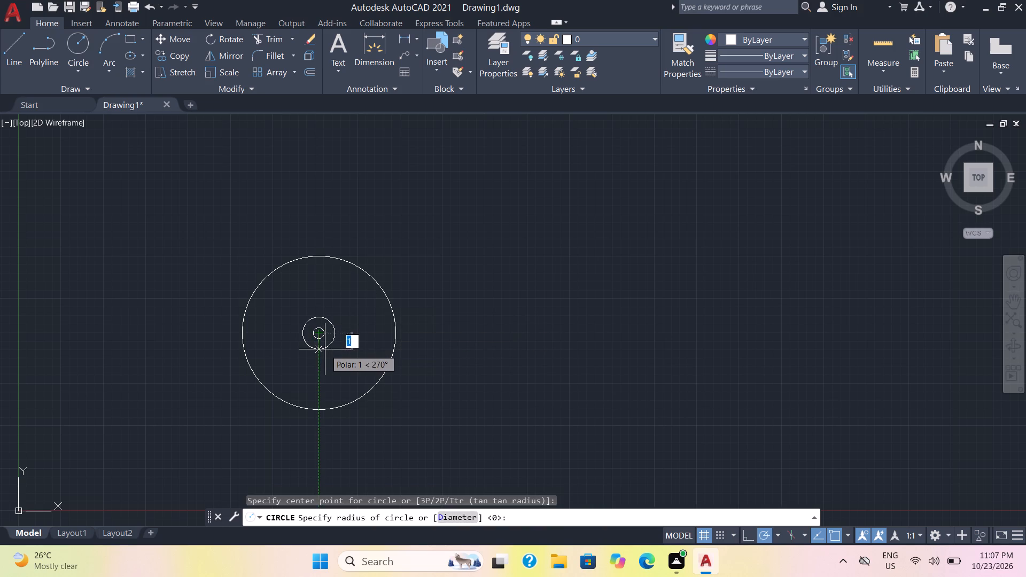
pyautogui.click(327, 353)
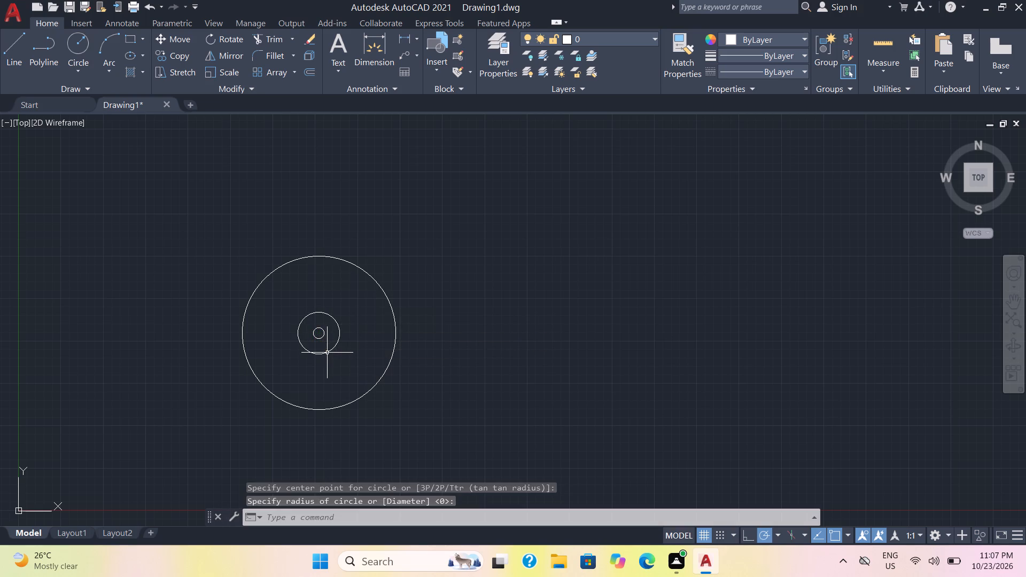
# Add two more concentric circles around the hub, each with a radius of about 2, the second slightly larger than the first.
pyautogui.click(75, 50)
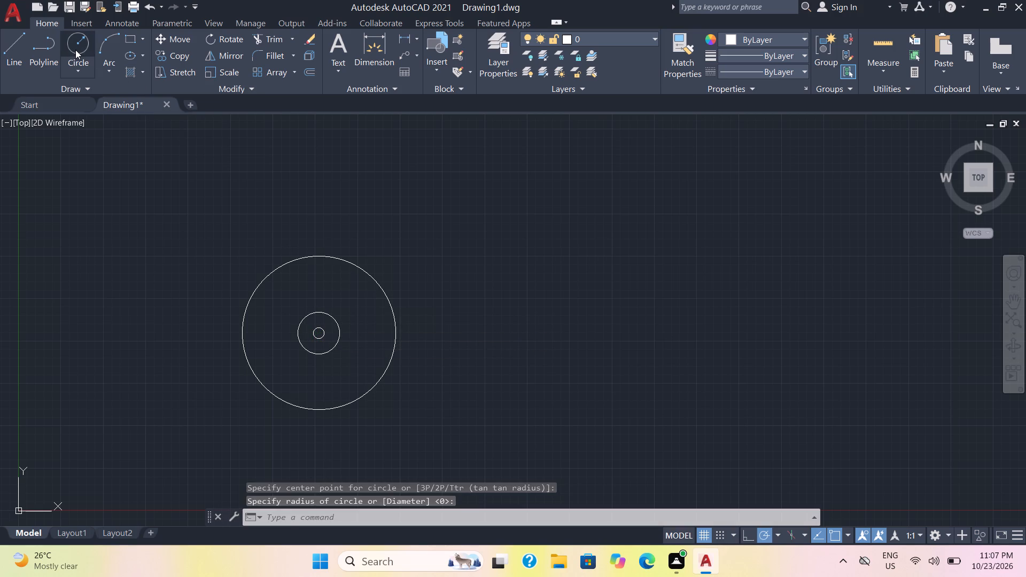
pyautogui.click(317, 332)
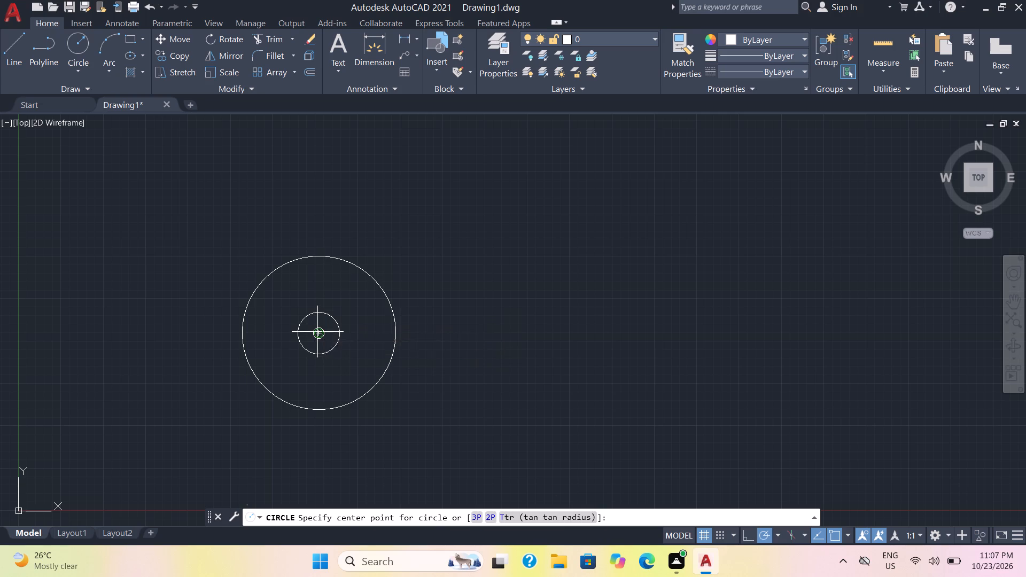
pyautogui.click(331, 359)
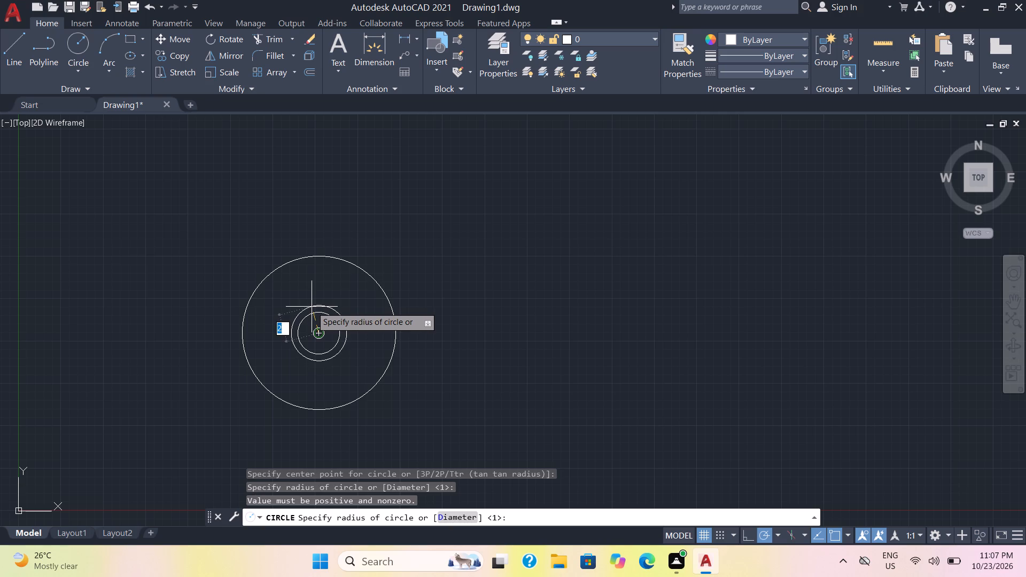
pyautogui.click(312, 307)
pyautogui.click(314, 305)
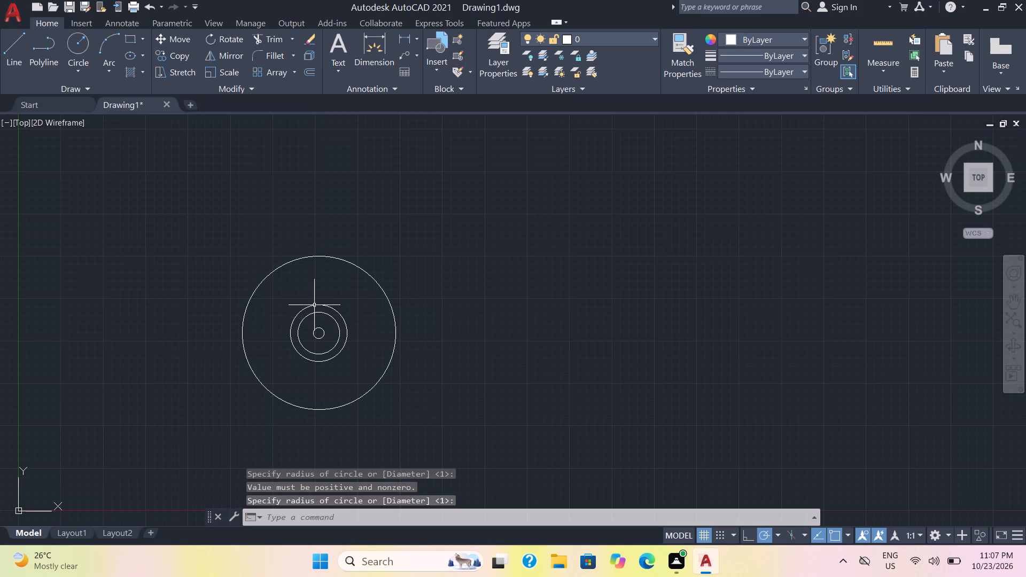
pyautogui.click(75, 46)
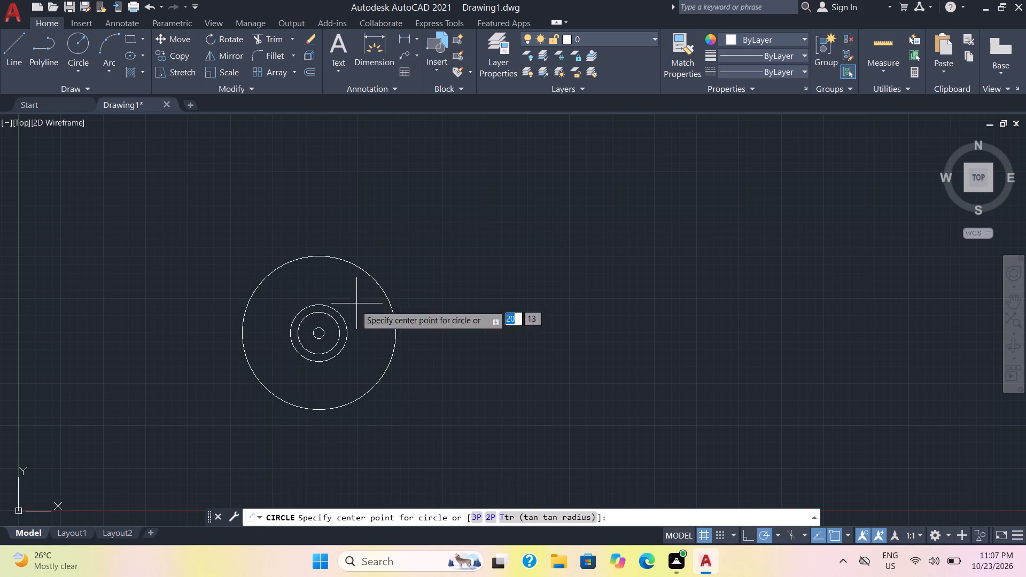
pyautogui.click(320, 336)
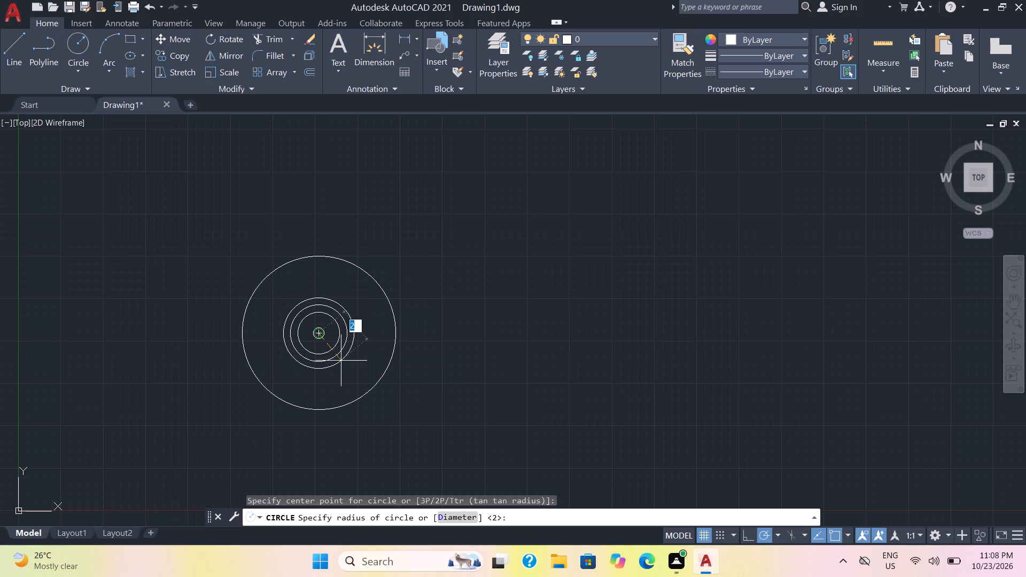
pyautogui.click(341, 361)
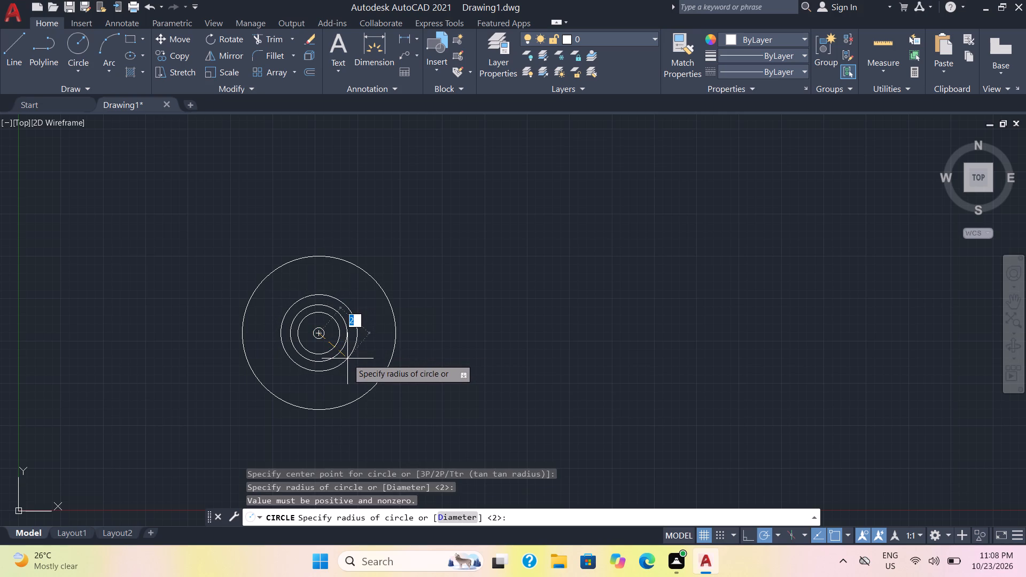
pyautogui.click(347, 358)
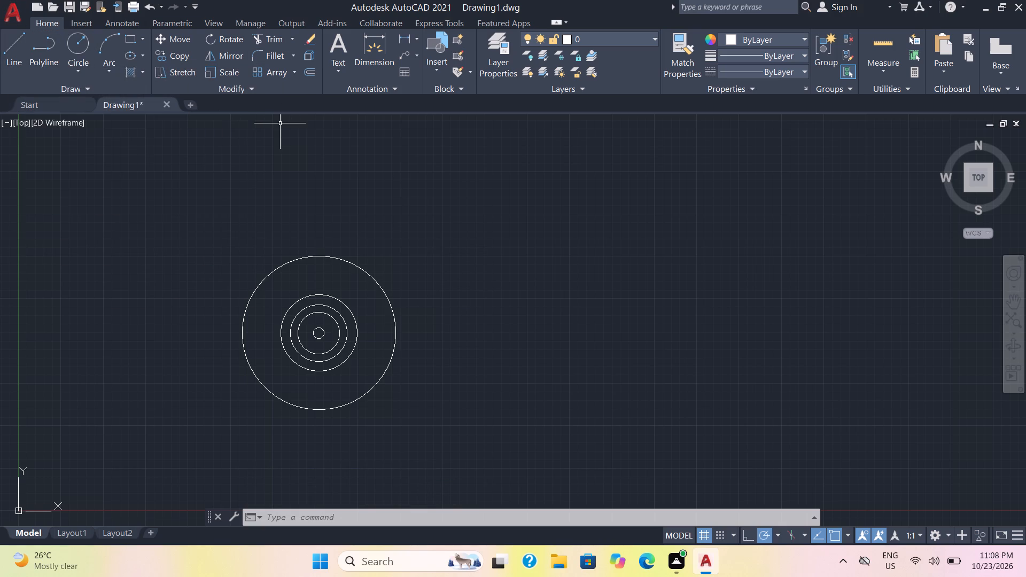
# Draw a concentric circle just outside the large circle, with a radius slightly over 5, from the same centre.
pyautogui.click(74, 40)
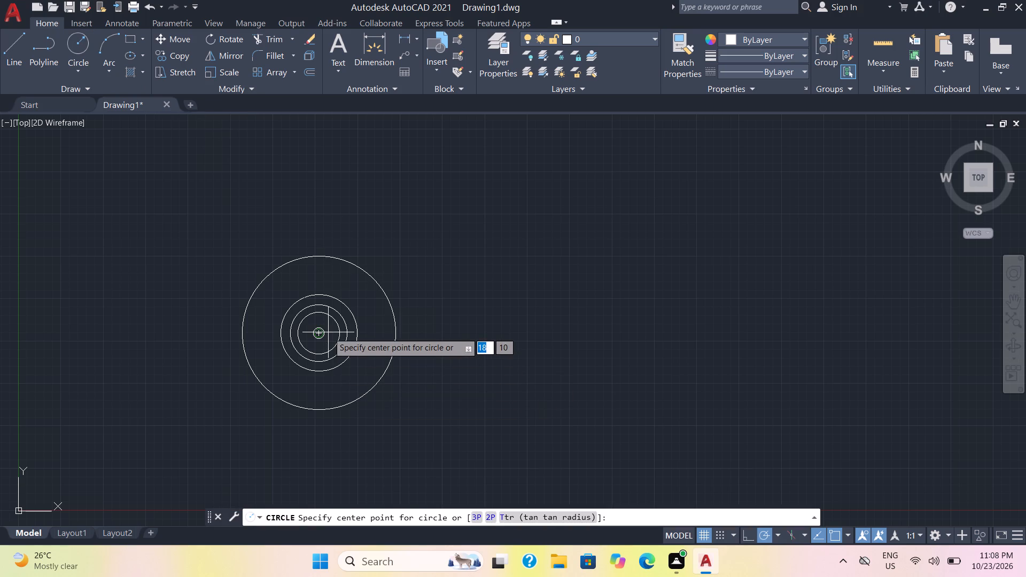
pyautogui.click(321, 331)
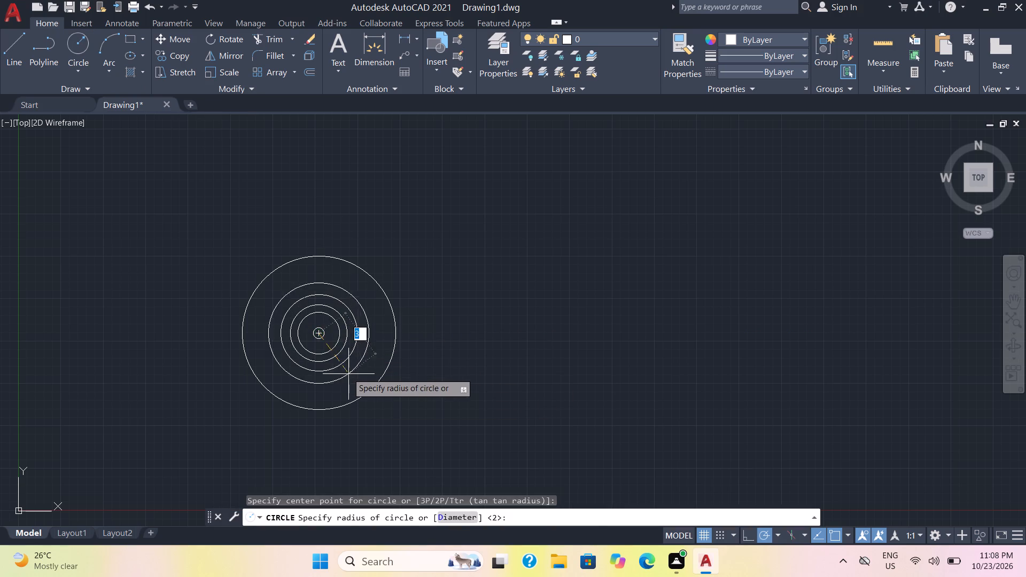
pyautogui.click(363, 403)
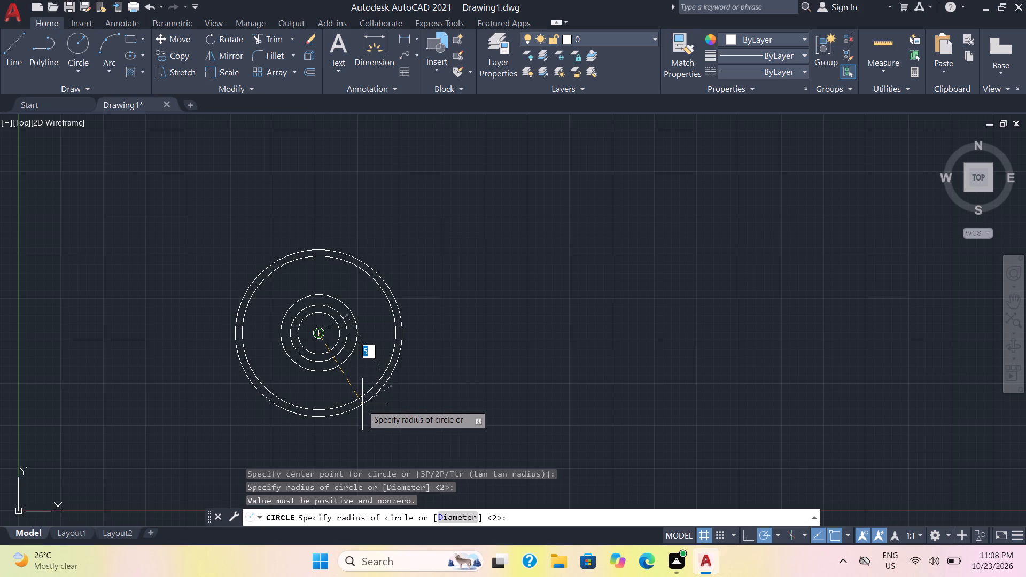
pyautogui.click(362, 404)
pyautogui.click(363, 404)
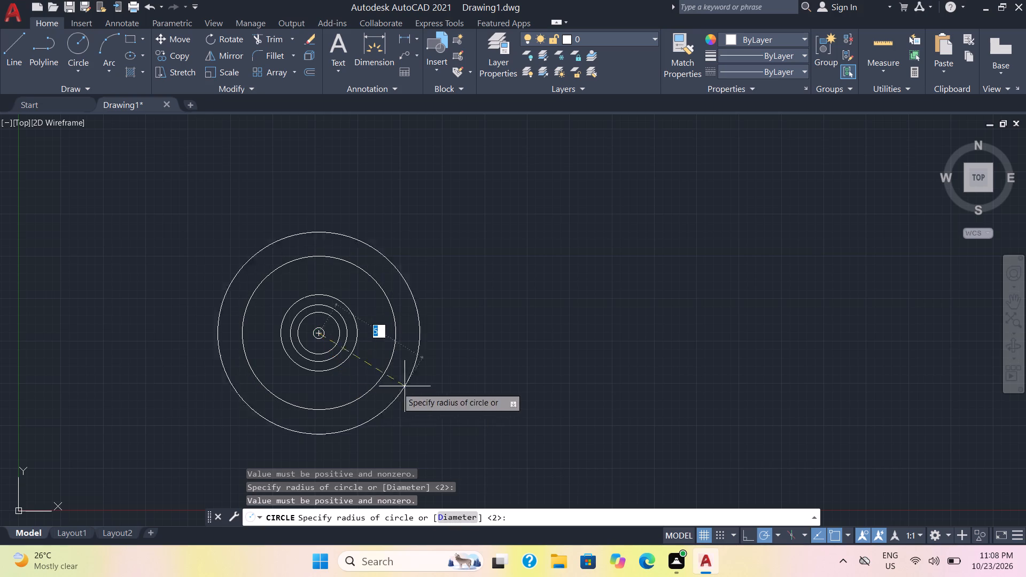
pyautogui.click(385, 388)
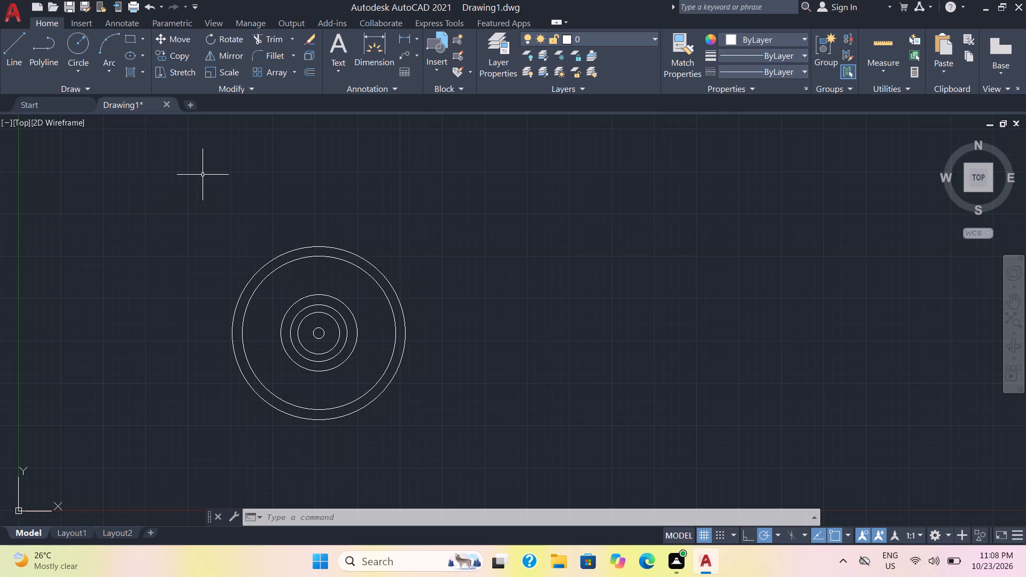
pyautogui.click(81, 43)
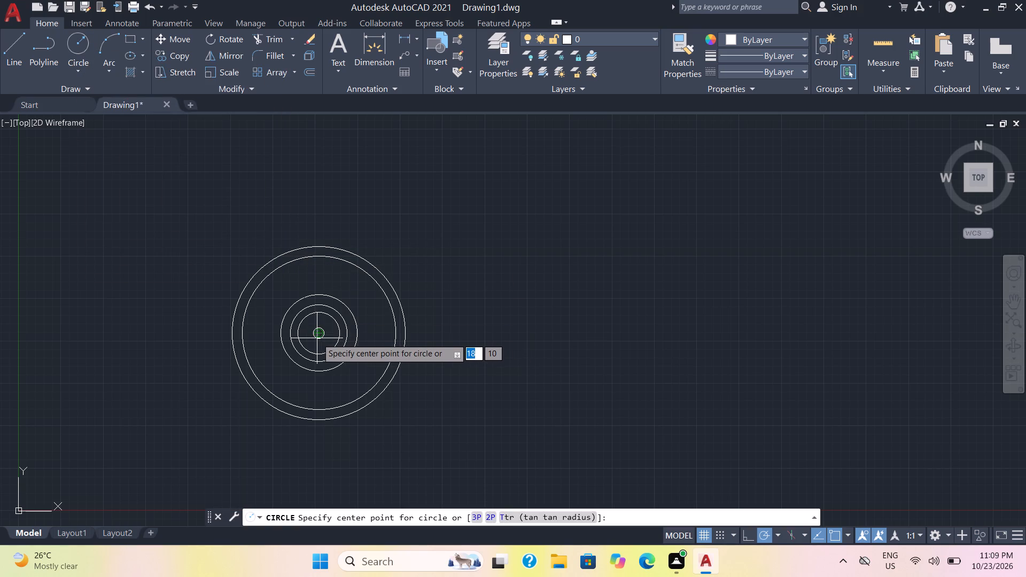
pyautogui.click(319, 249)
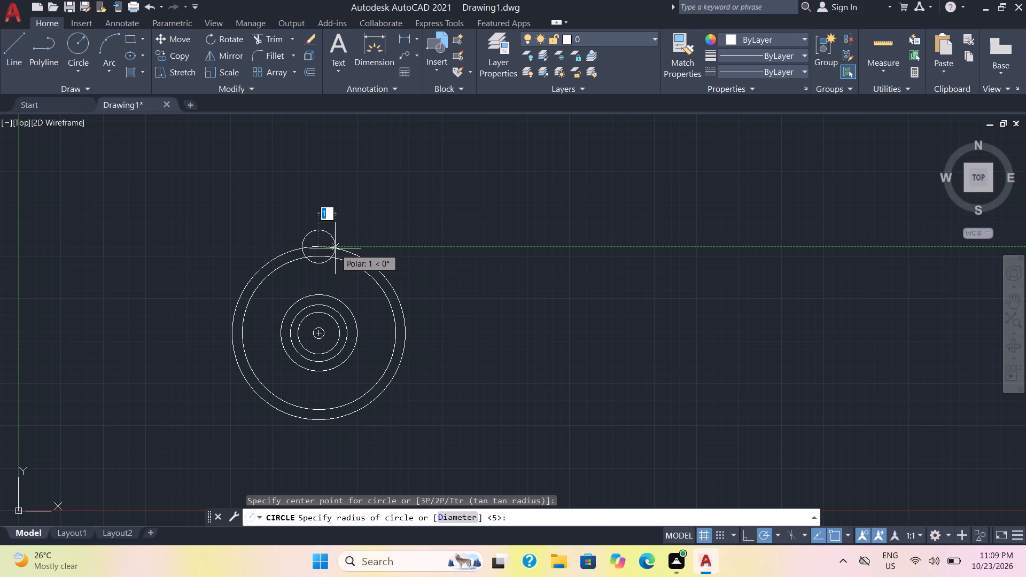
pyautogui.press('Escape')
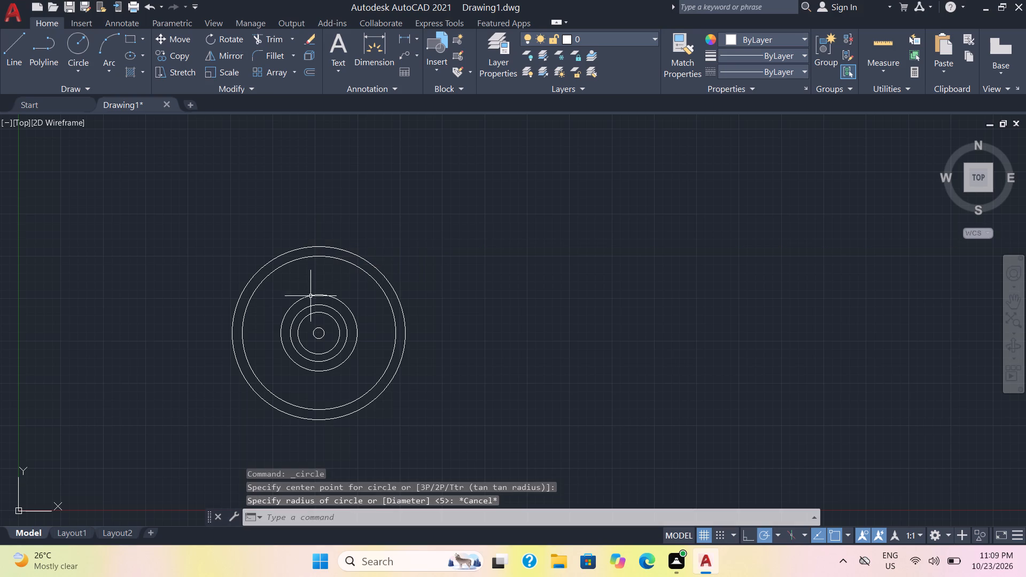
# Draw a circle with a radius of about 1 directly above the hub, centred just inside the top of the second-largest circle.
pyautogui.click(73, 53)
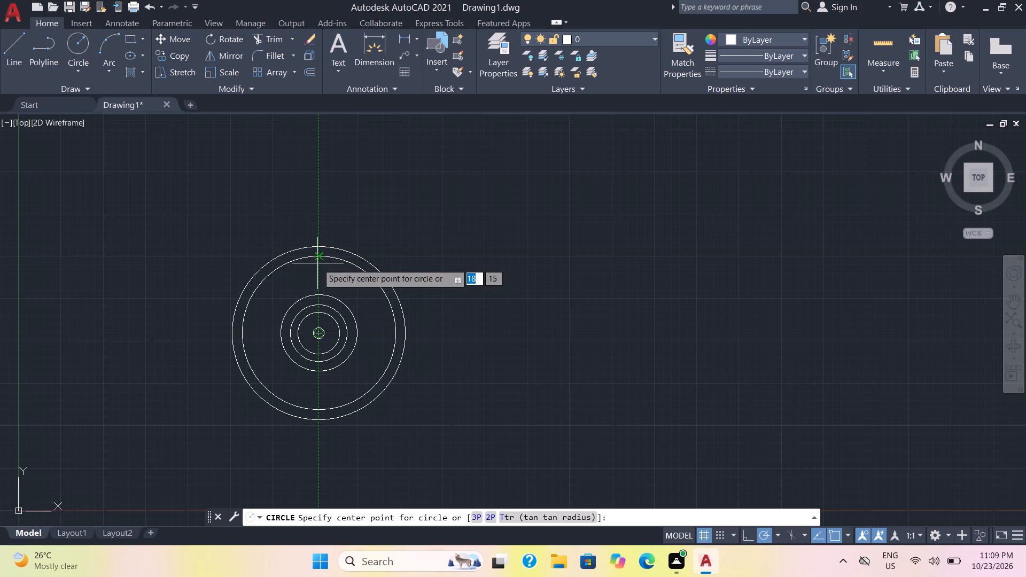
pyautogui.scroll(2, 318, 263)
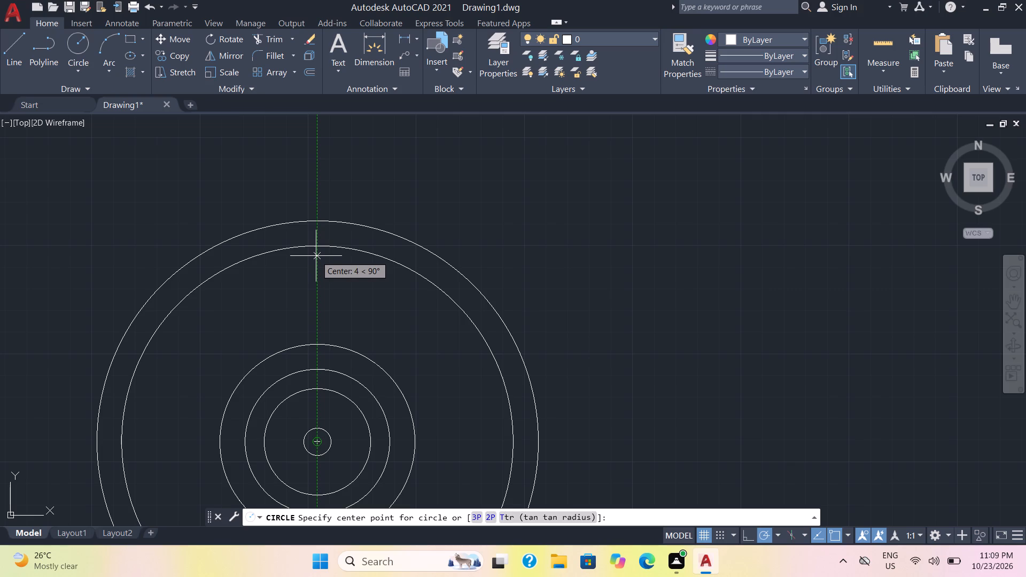
pyautogui.click(316, 255)
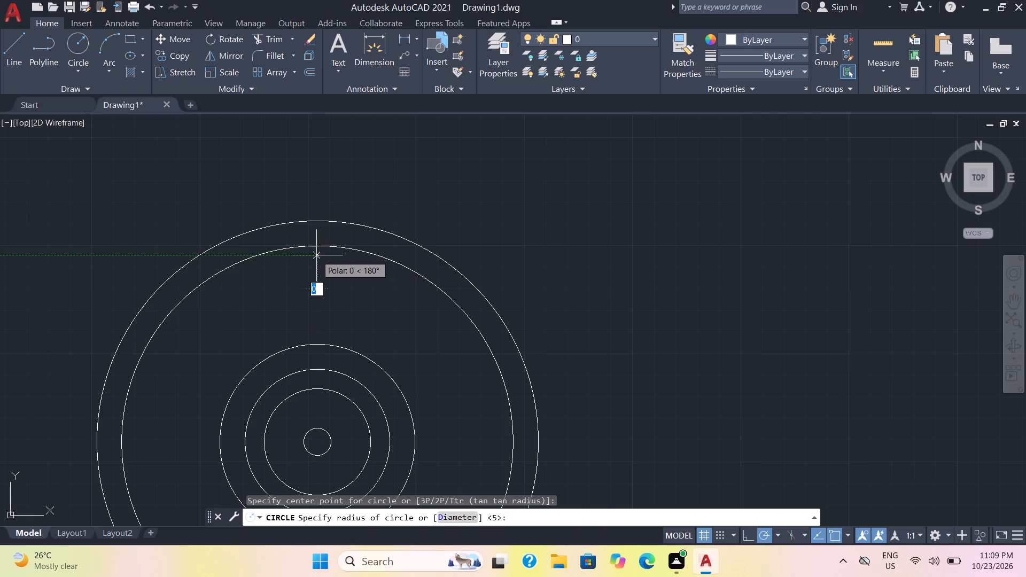
pyautogui.click(333, 291)
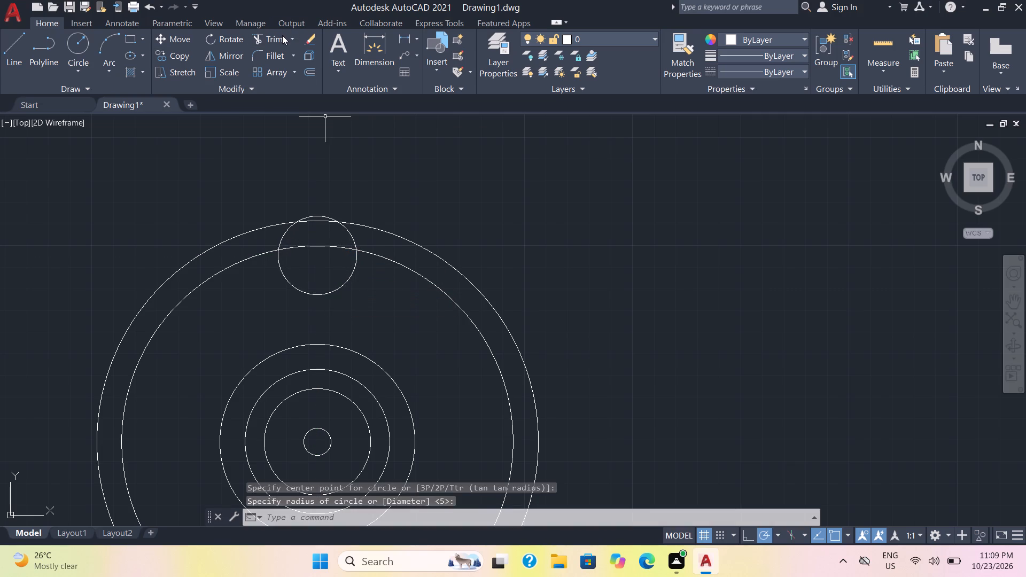
# Trim the small circle and the outermost circle to leave a single tread lug on top of the wheel.
pyautogui.click(282, 37)
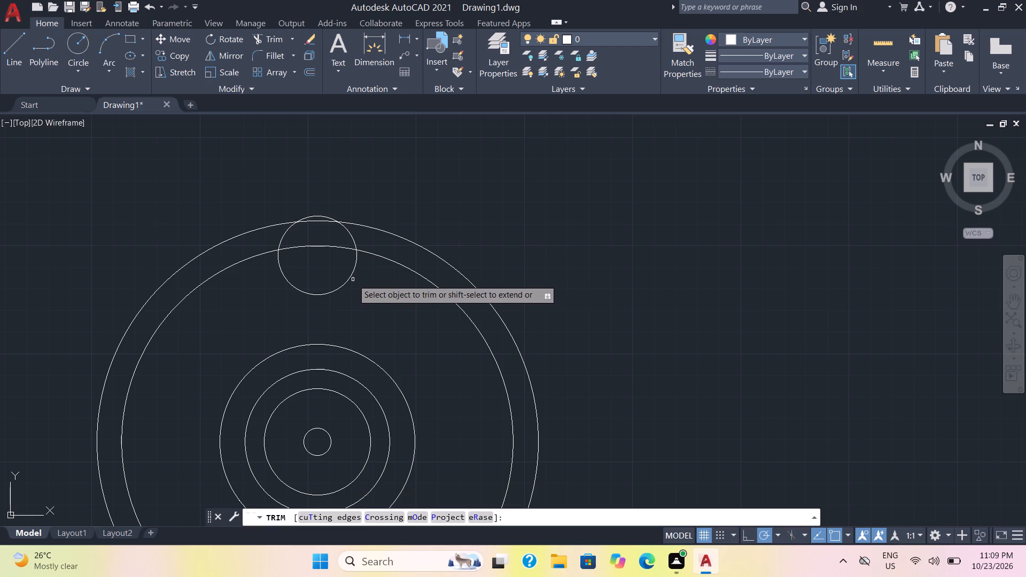
pyautogui.click(348, 279)
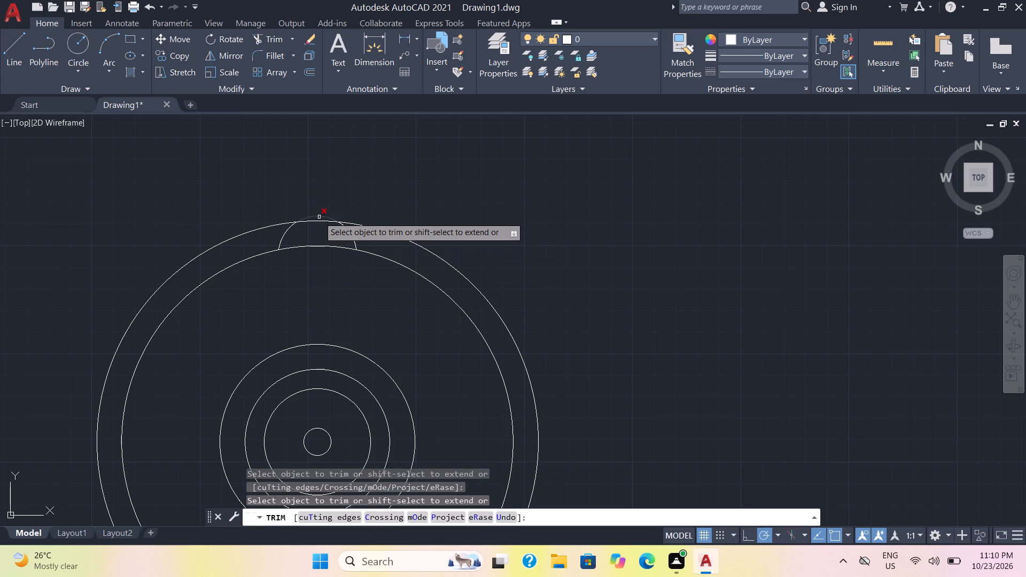
pyautogui.click(319, 217)
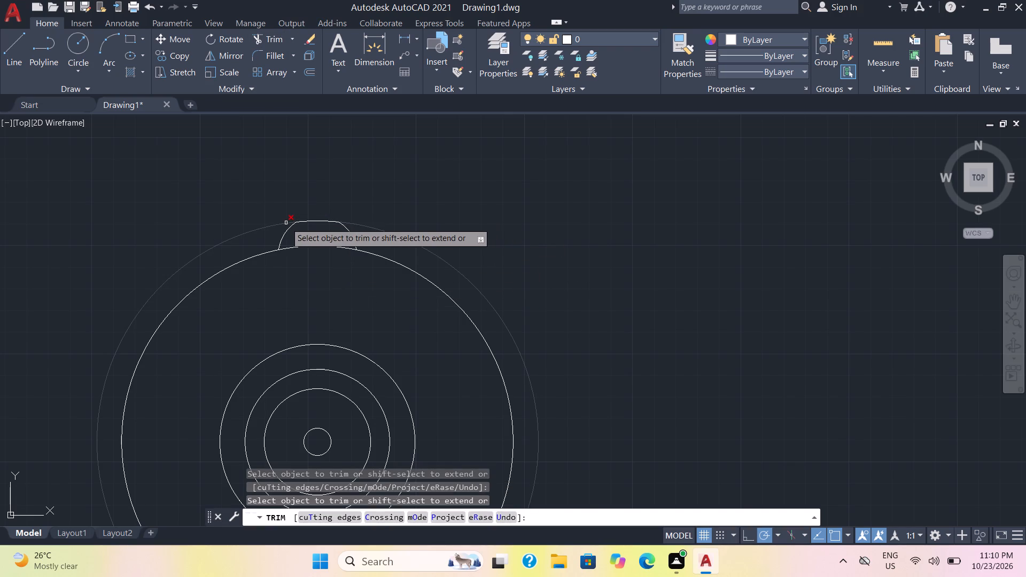
pyautogui.click(285, 223)
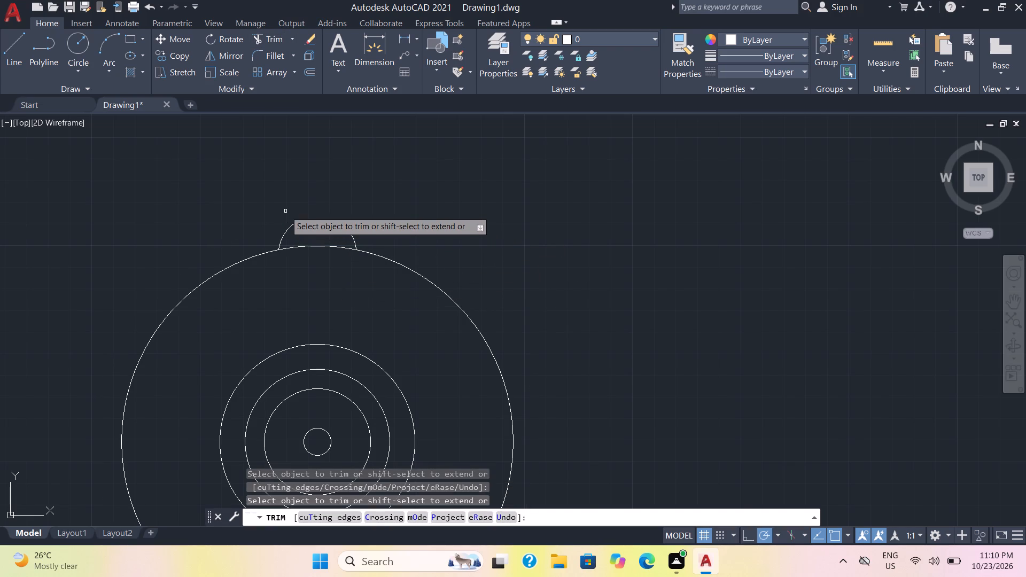
pyautogui.press('Escape')
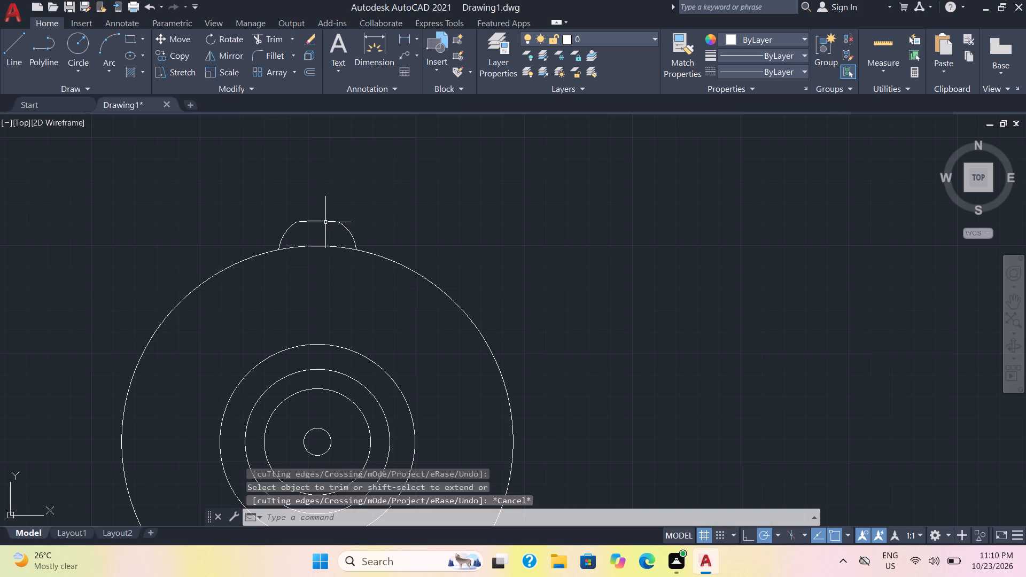
# Create a polar array of the tread lug's three arcs around the wheel's centre.
pyautogui.click(325, 222)
pyautogui.click(349, 233)
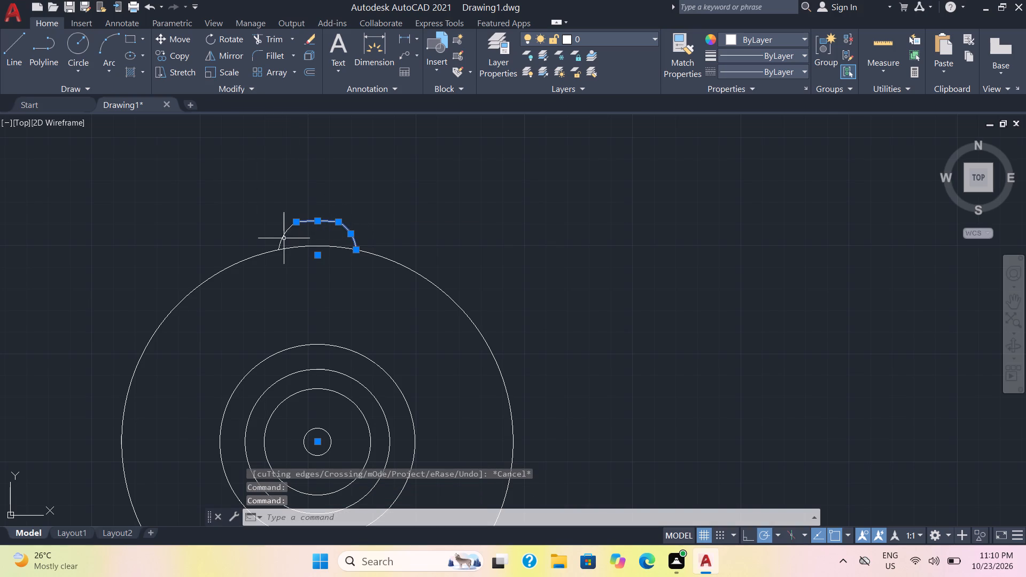
pyautogui.click(283, 239)
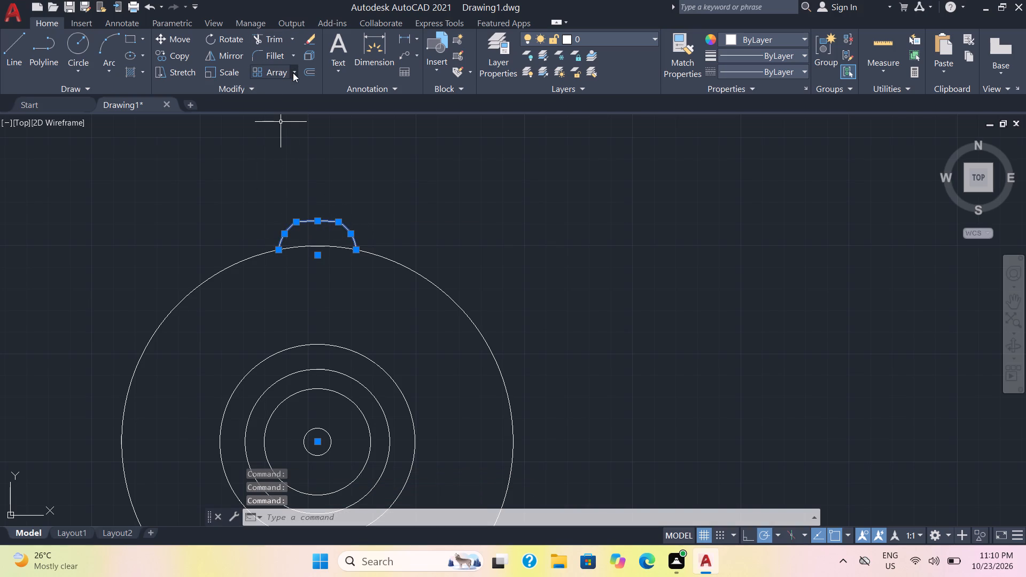
pyautogui.click(294, 73)
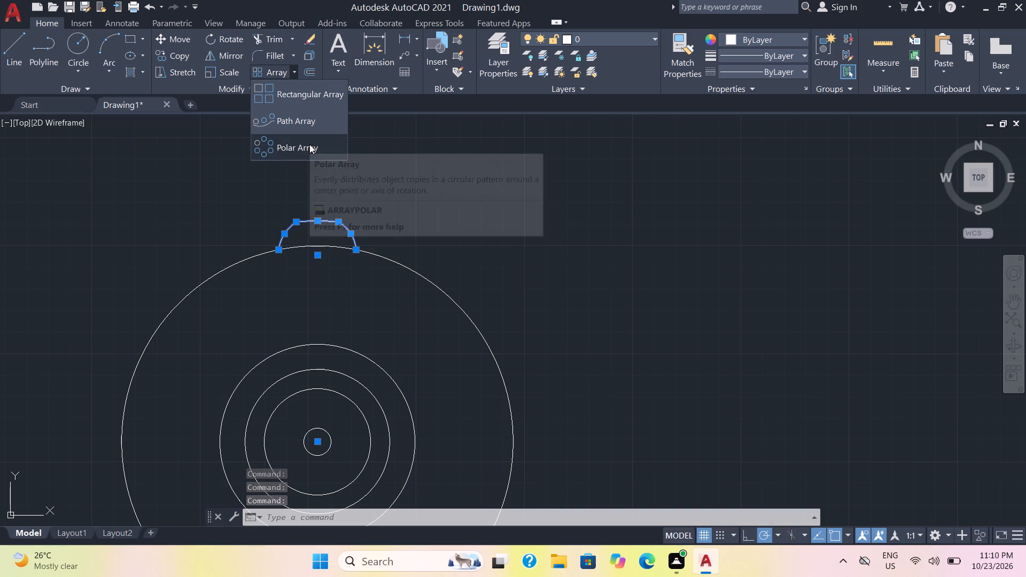
pyautogui.click(309, 144)
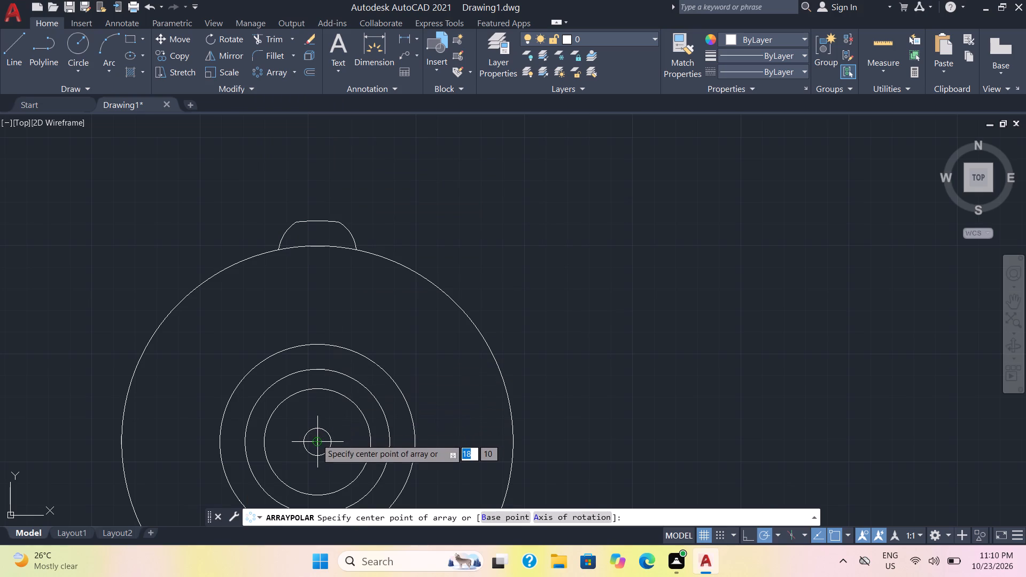
pyautogui.click(316, 441)
pyautogui.scroll(-2, 331, 410)
pyautogui.moveTo(336, 399); pyautogui.dragTo(336, 398, button='middle')
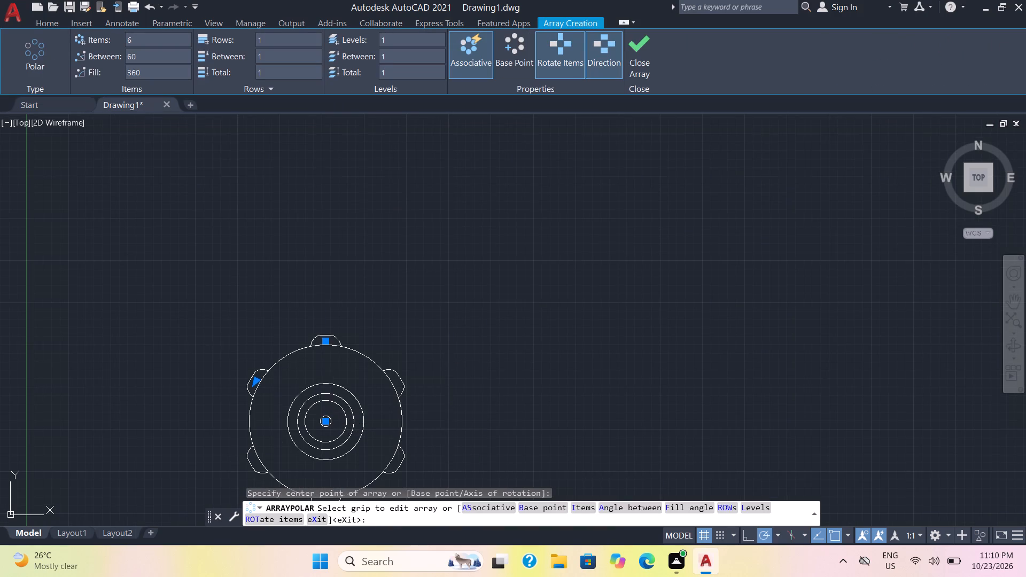
pyautogui.moveTo(336, 398); pyautogui.dragTo(370, 259, button='middle')
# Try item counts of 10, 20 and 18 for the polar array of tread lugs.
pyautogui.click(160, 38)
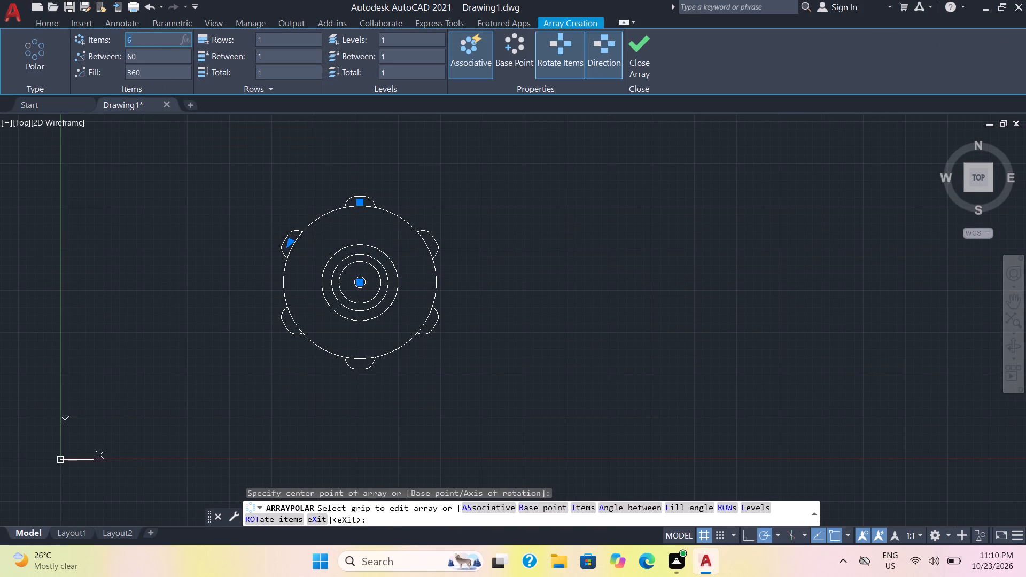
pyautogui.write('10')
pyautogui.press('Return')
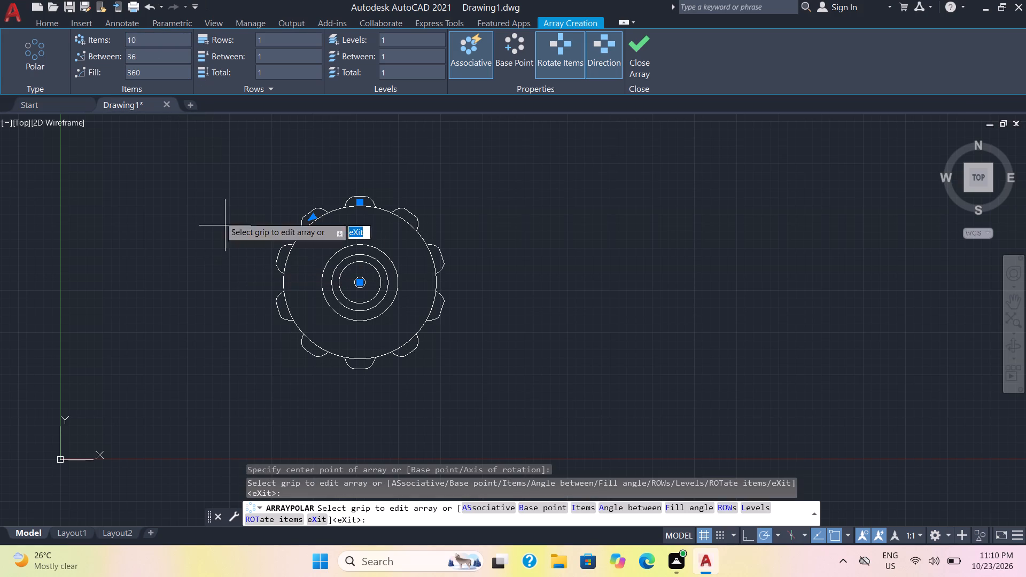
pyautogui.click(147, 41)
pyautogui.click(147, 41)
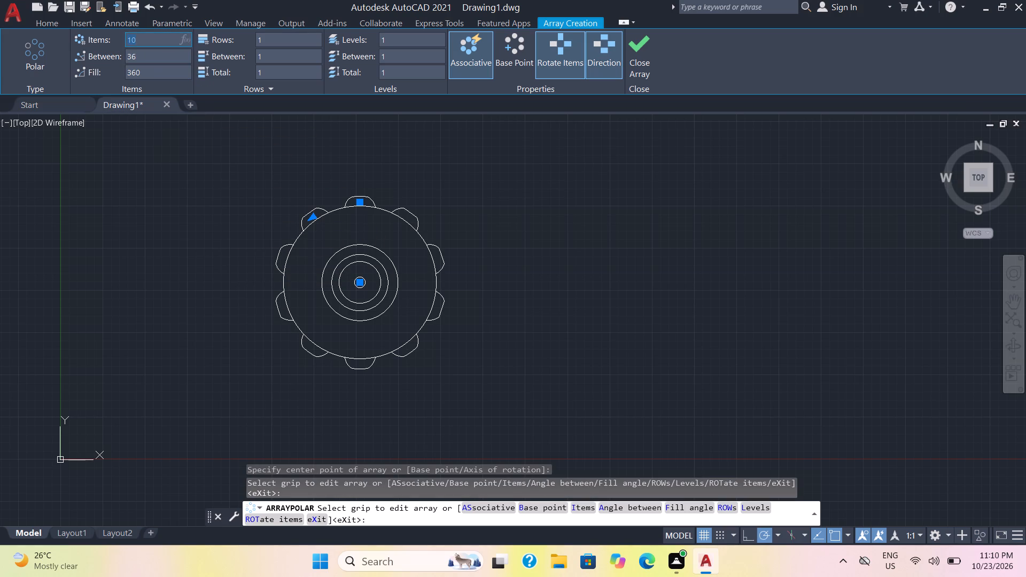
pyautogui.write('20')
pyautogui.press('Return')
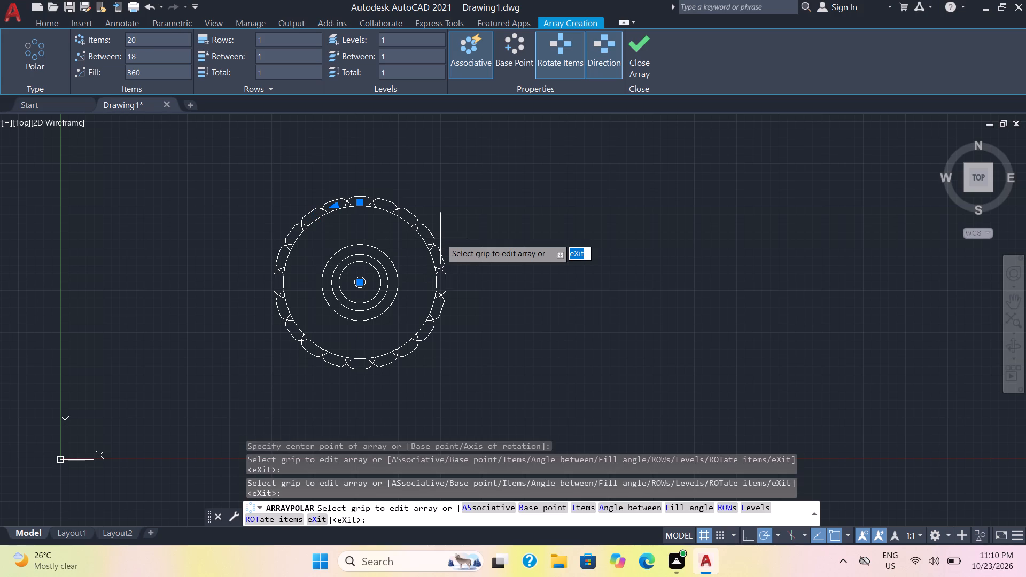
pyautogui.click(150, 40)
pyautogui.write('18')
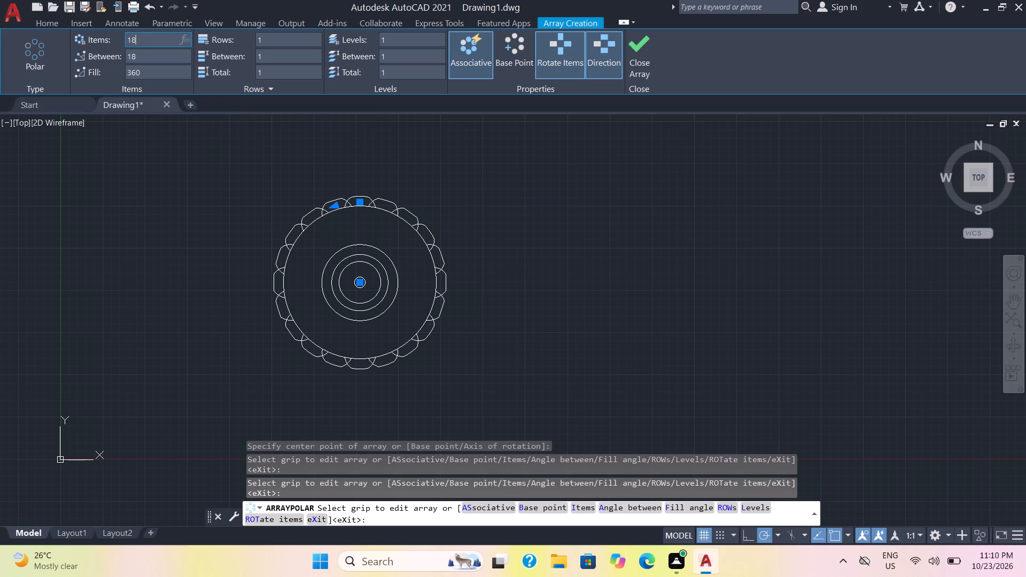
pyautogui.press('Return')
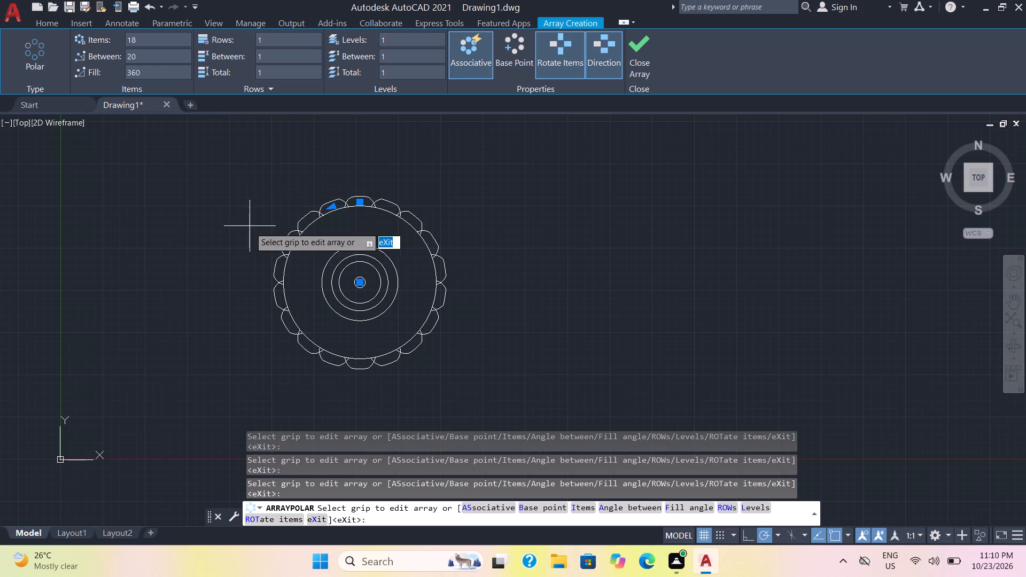
# Set the polar array's item count to 16 and finish the array.
pyautogui.click(151, 38)
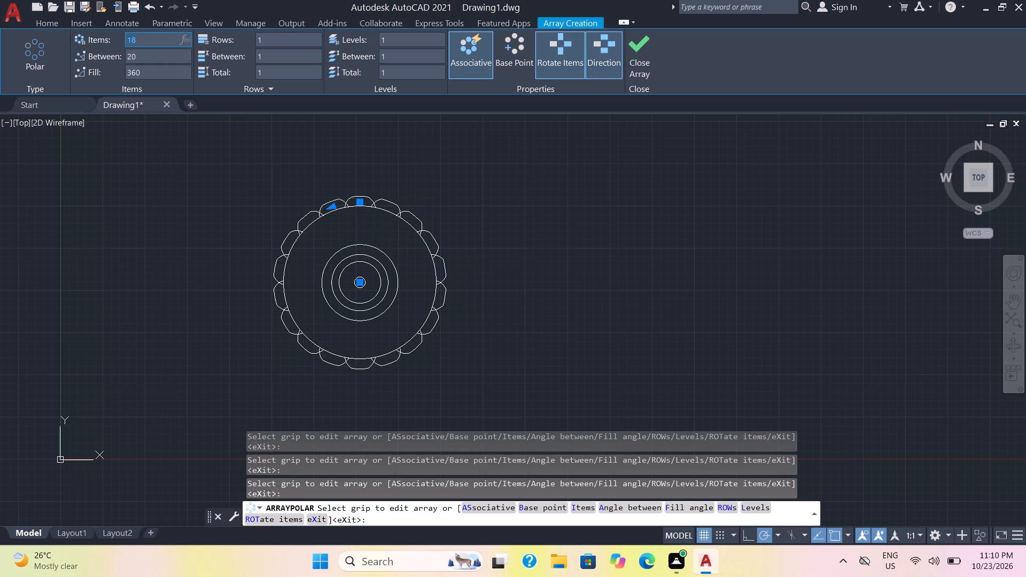
pyautogui.write('16')
pyautogui.press('Return')
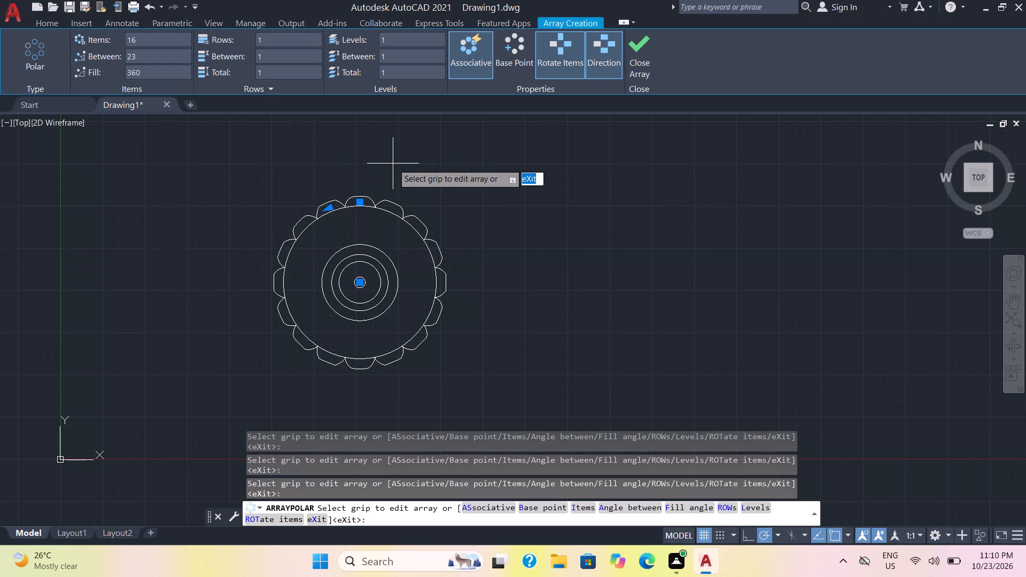
pyautogui.click(640, 68)
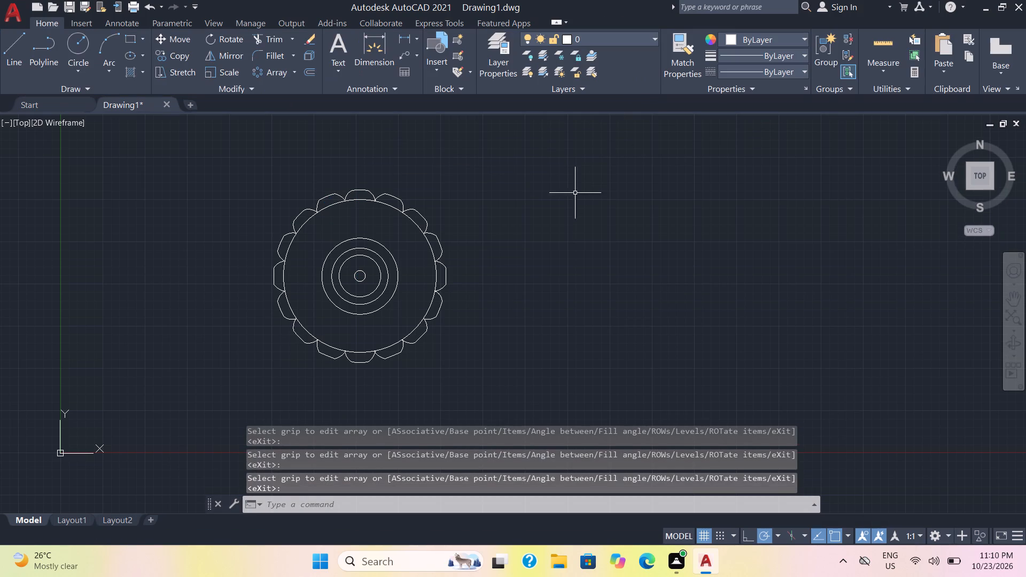
# Copy the complete wheel from its centre horizontally by about 21 along the positive X direction.
pyautogui.click(476, 356)
pyautogui.click(262, 171)
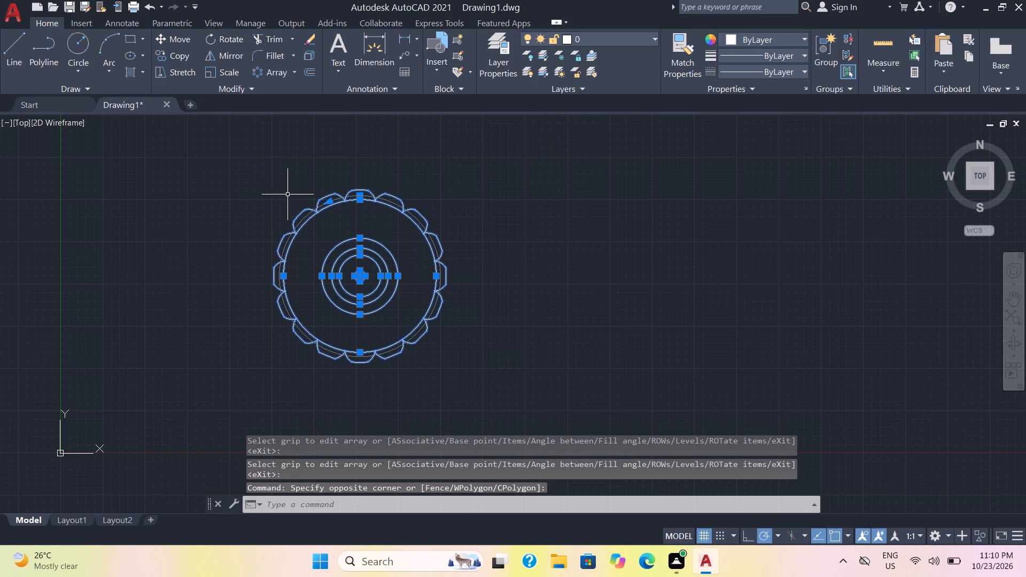
pyautogui.write('co')
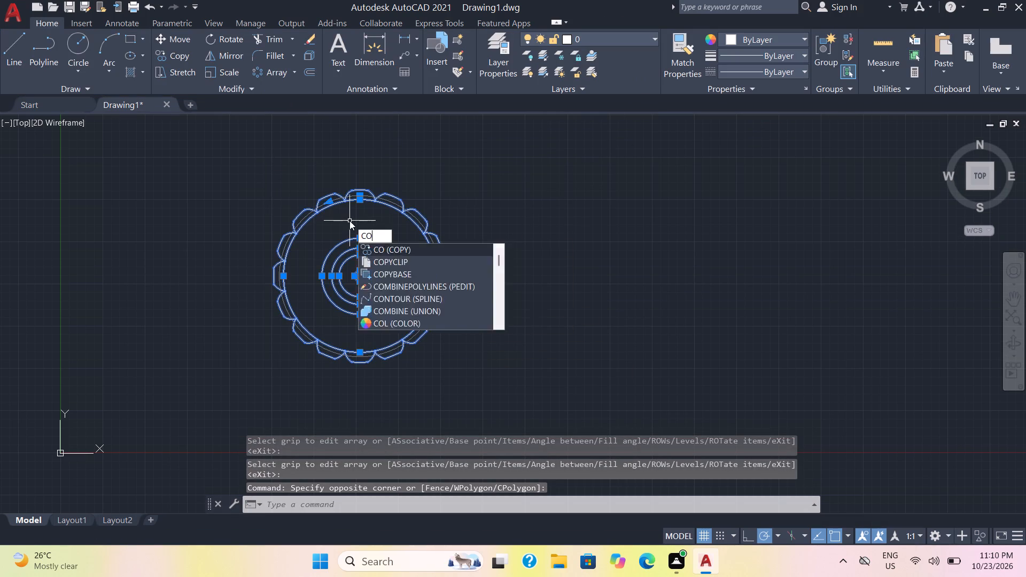
pyautogui.press('Return')
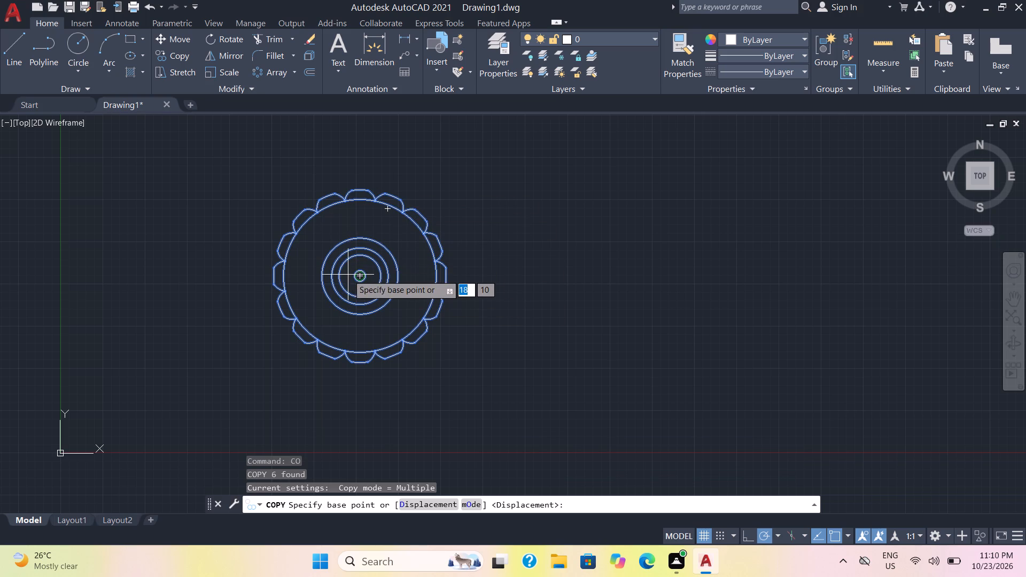
pyautogui.click(360, 276)
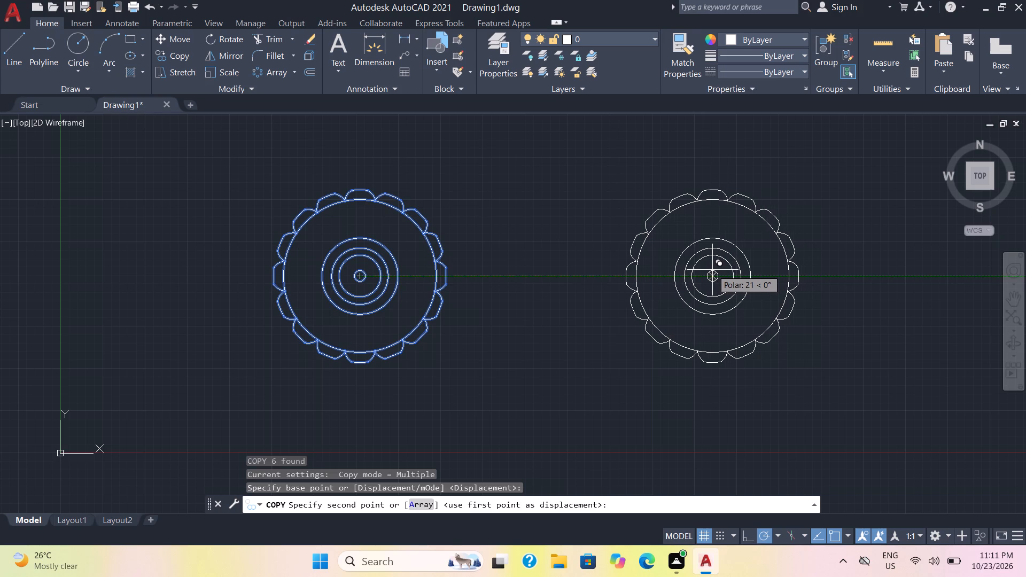
pyautogui.click(713, 270)
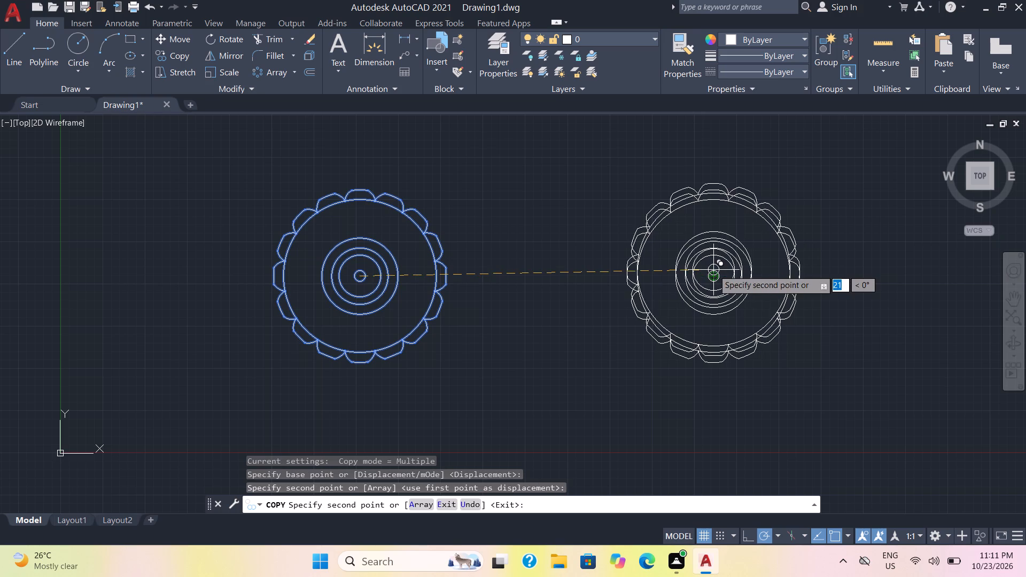
pyautogui.press('Escape')
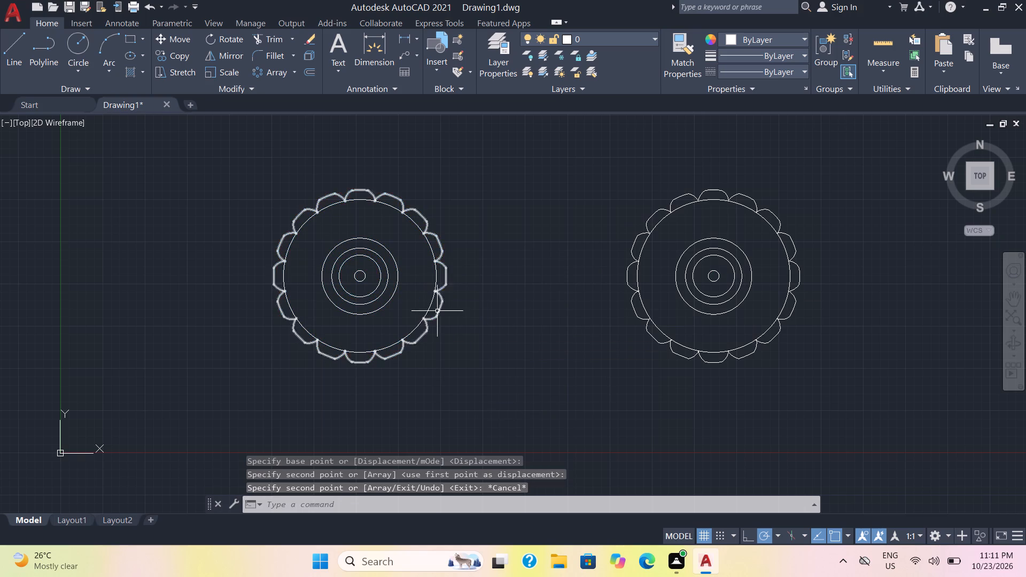
# Save the drawing as Caterpillar 352 B Mining Truck in the Internship\Drawings folder on drive D.
pyautogui.hotkey('ctrl', 's')
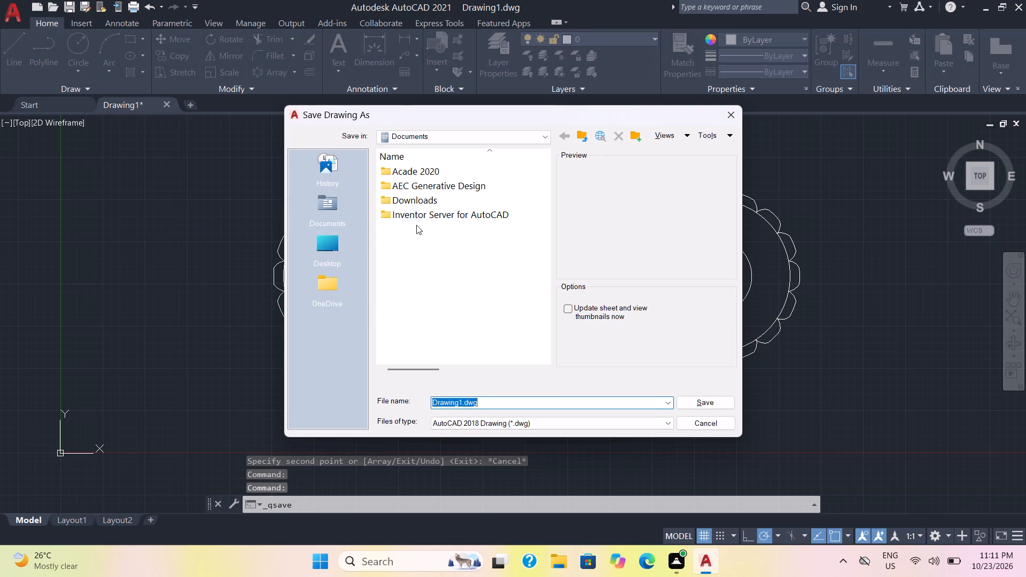
pyautogui.doubleClick(322, 247)
pyautogui.doubleClick(414, 301)
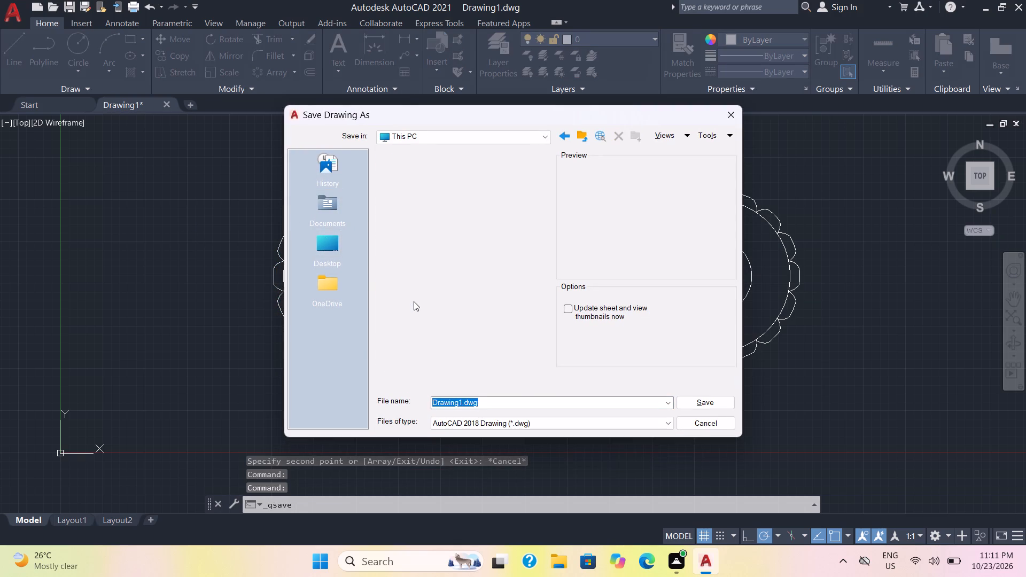
pyautogui.doubleClick(422, 201)
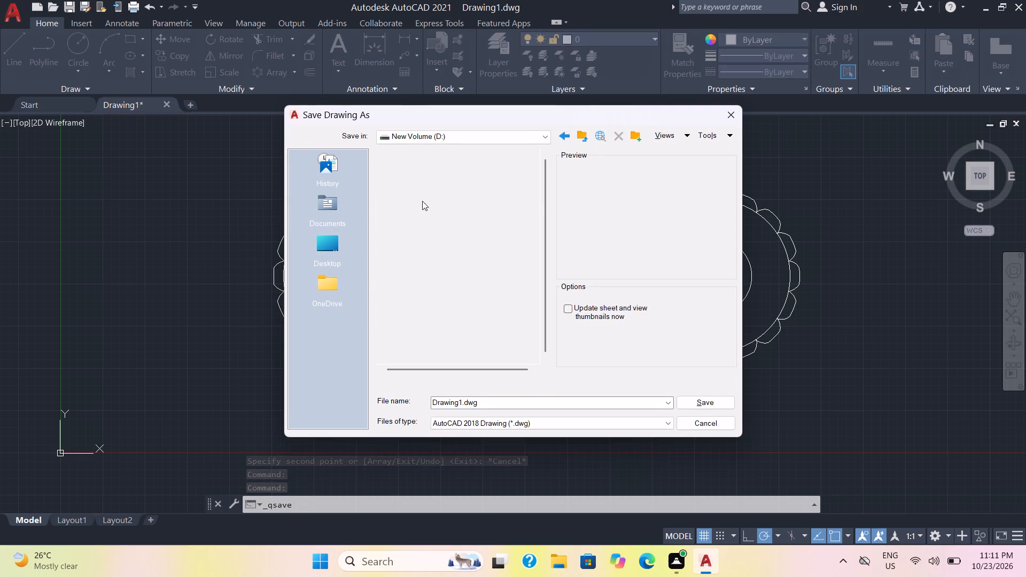
pyautogui.doubleClick(432, 168)
pyautogui.doubleClick(432, 168)
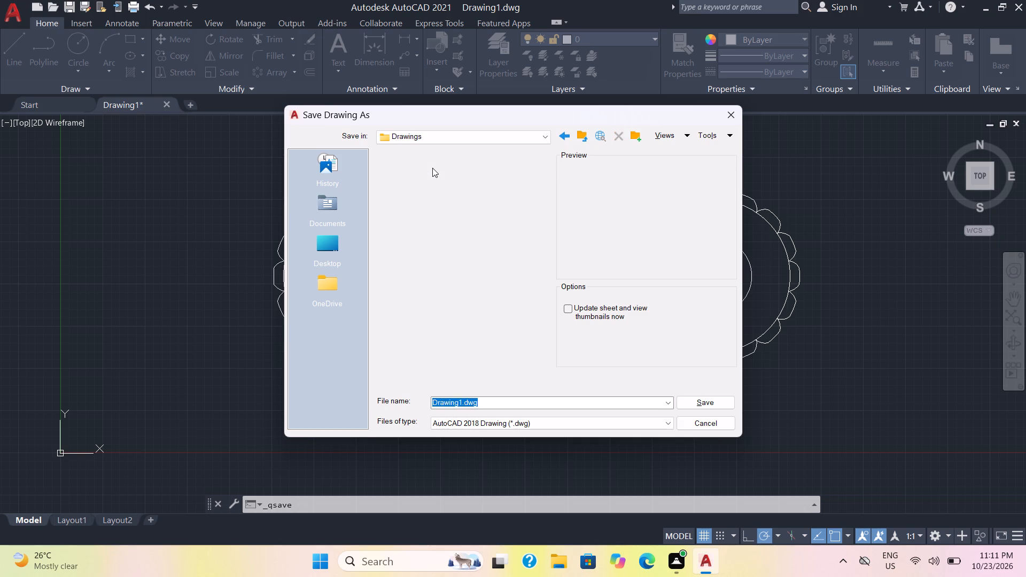
pyautogui.click(481, 402)
pyautogui.hotkey('ctrl', 'v')
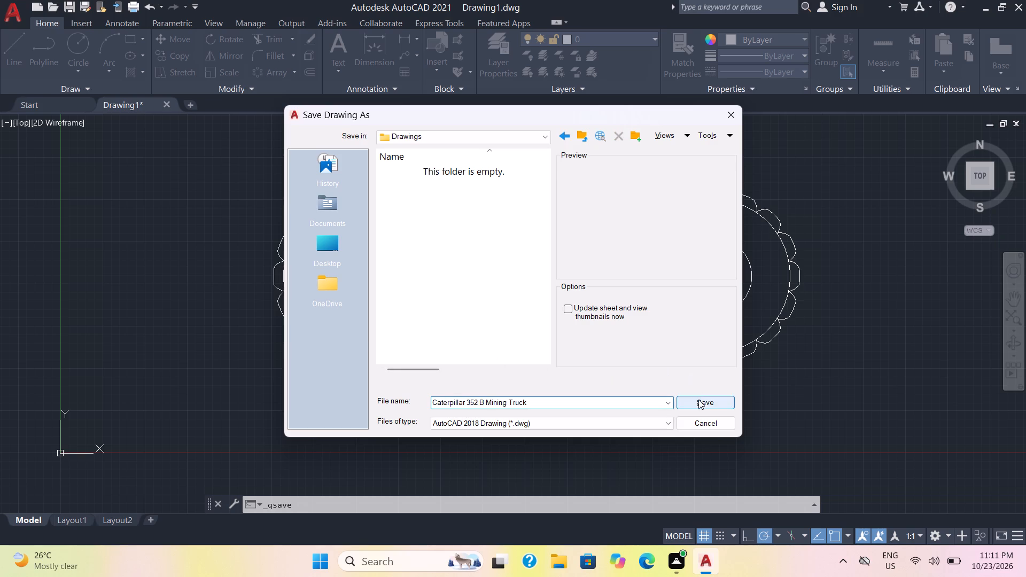
pyautogui.click(698, 400)
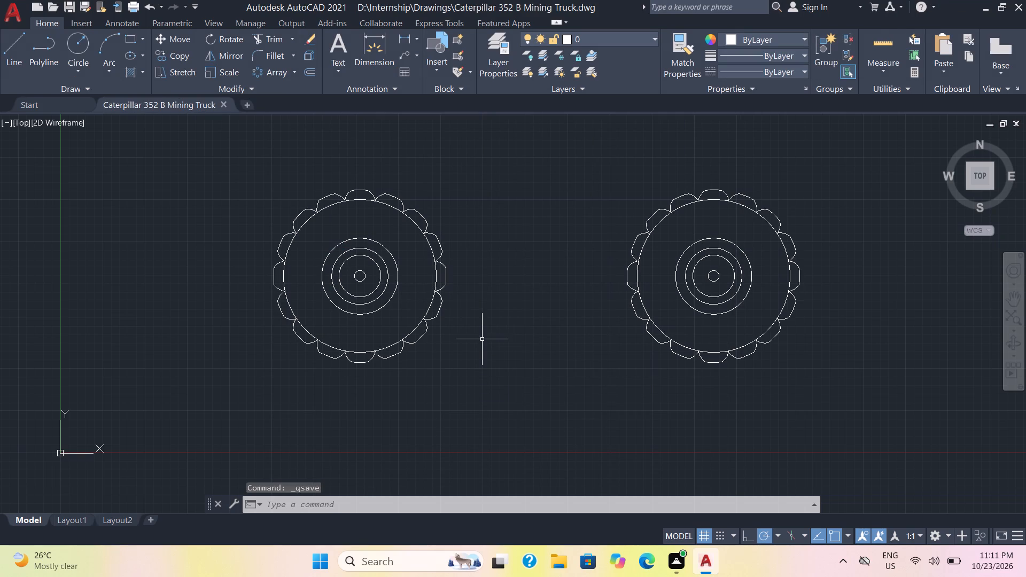
# Draw a rectangle about 6 wide by 7 high between the two wheels, its top level with the tyre circles' tops.
pyautogui.click(127, 39)
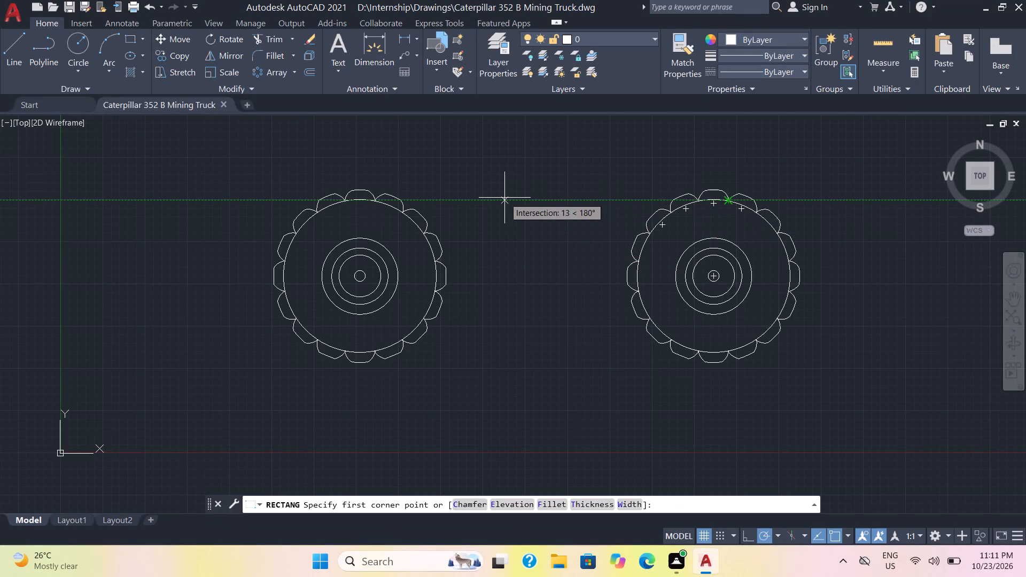
pyautogui.click(504, 198)
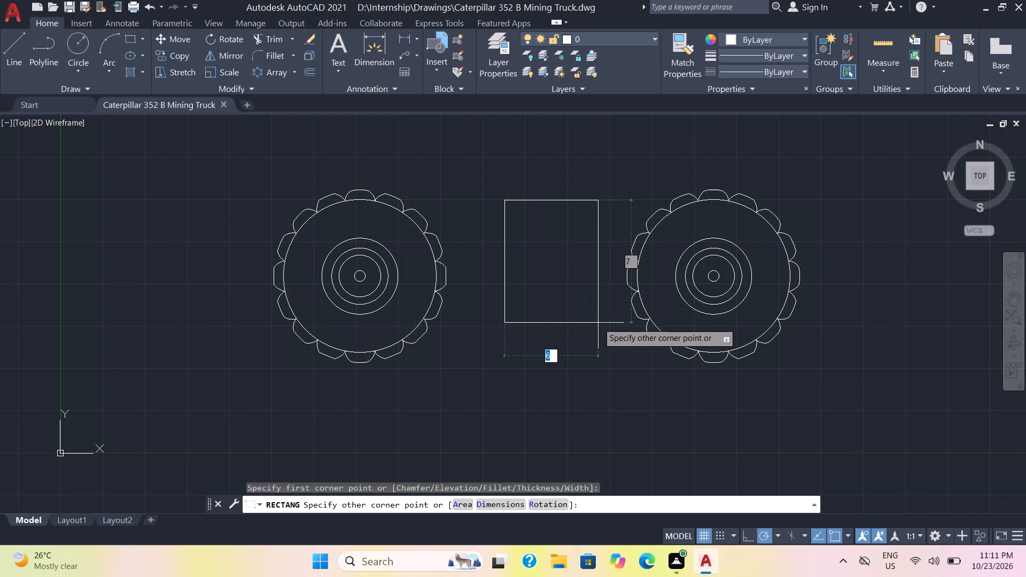
pyautogui.click(598, 323)
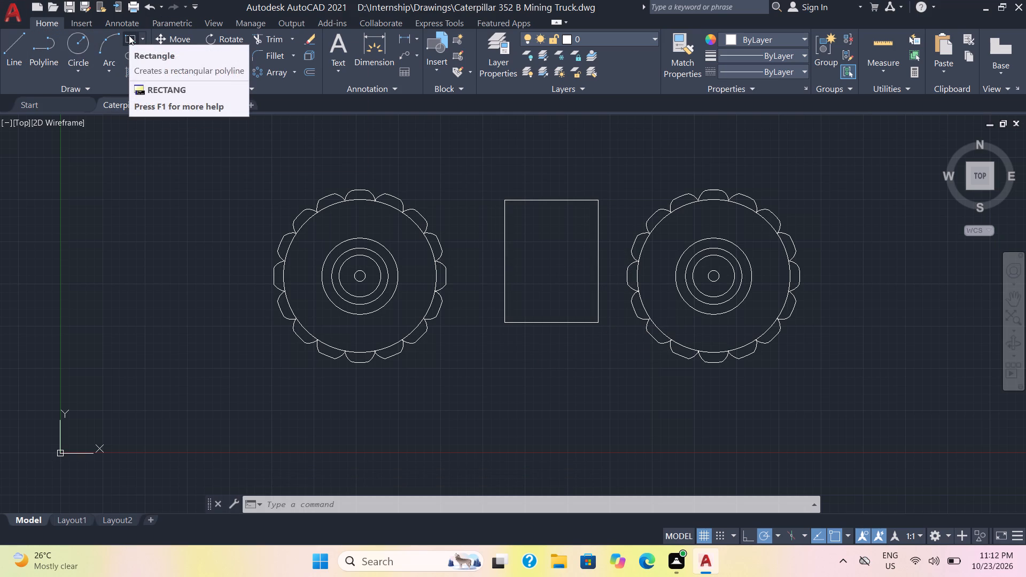
# Draw two horizontal lines joining the rectangle's right edge to the right wheel's tread, the lower one level with the wheel's centre.
pyautogui.click(17, 52)
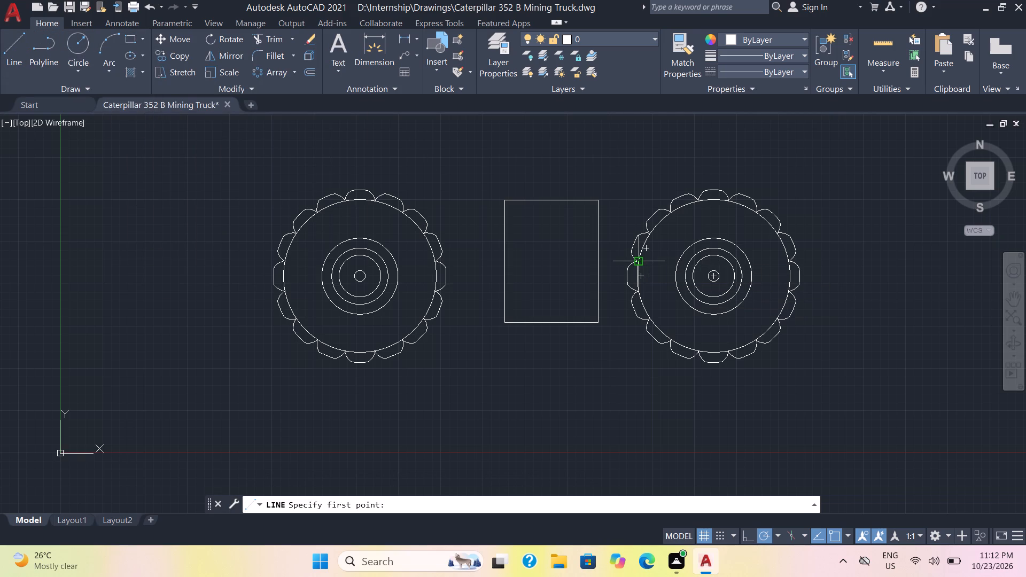
pyautogui.scroll(2, 639, 258)
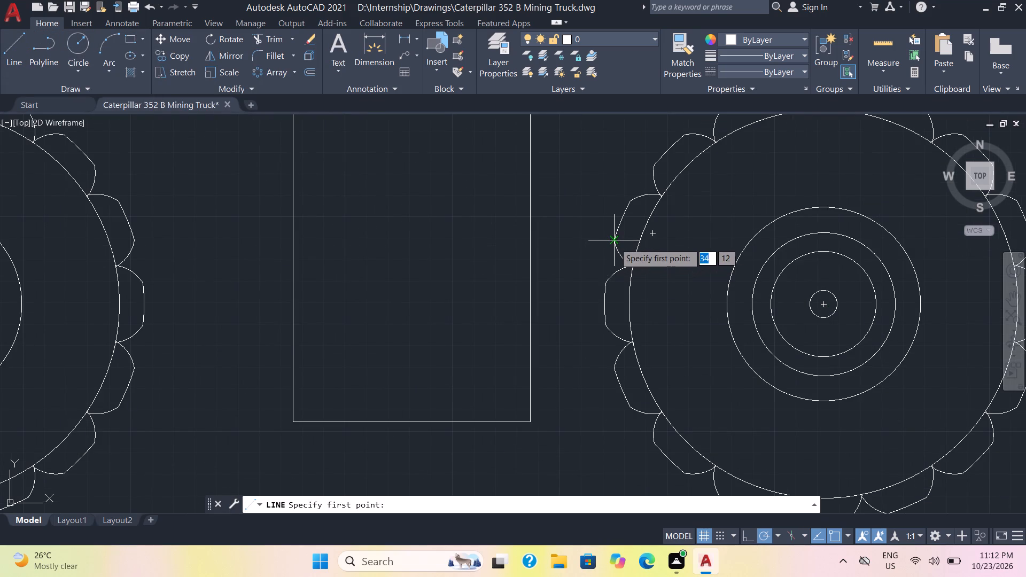
pyautogui.click(615, 243)
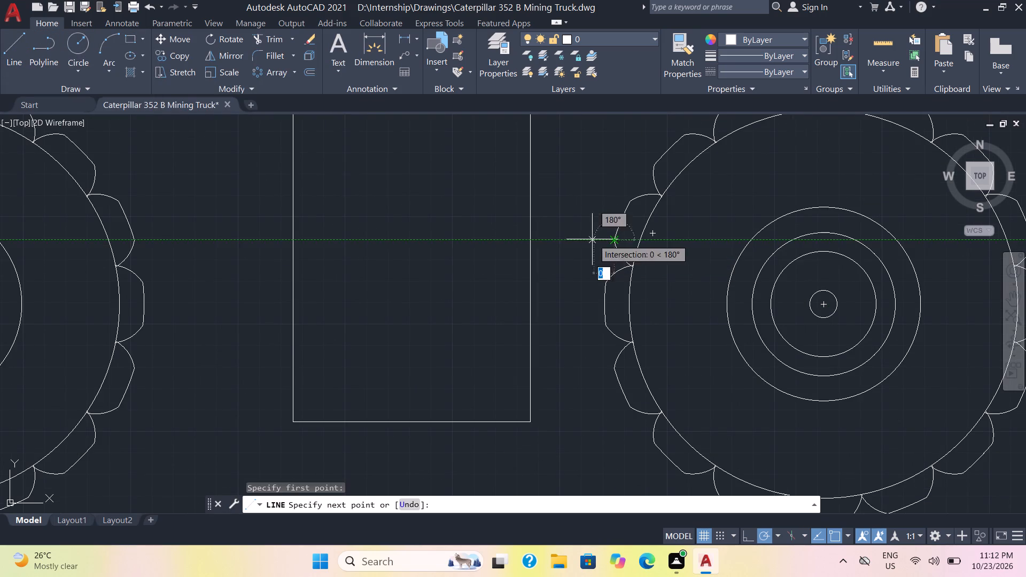
pyautogui.click(527, 234)
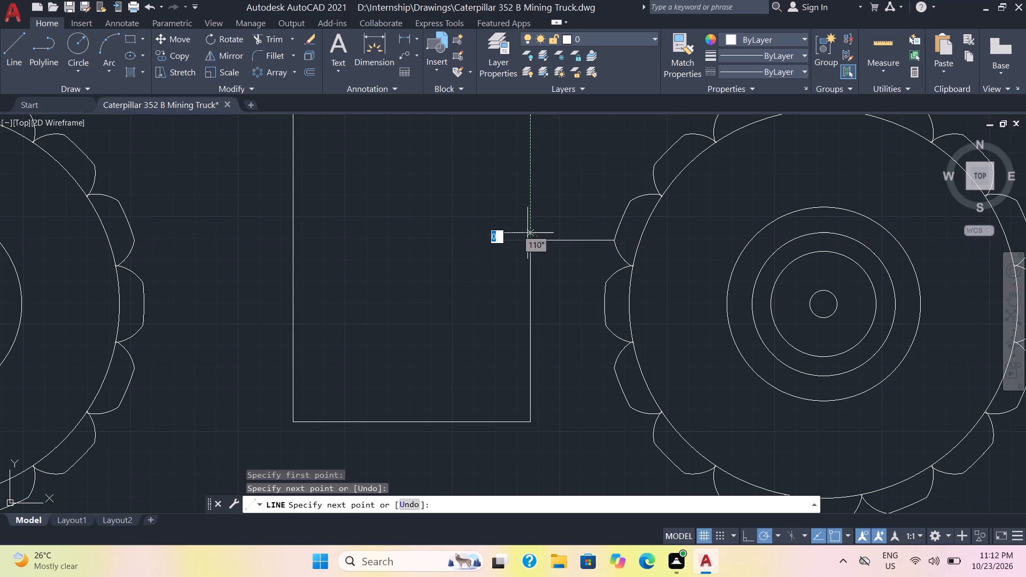
pyautogui.press('Escape')
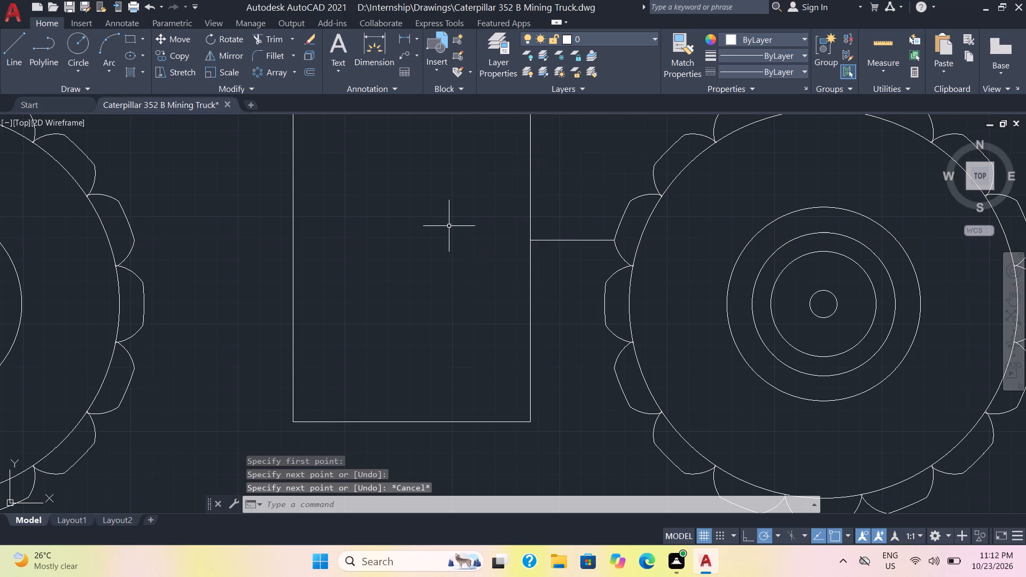
pyautogui.press('space')
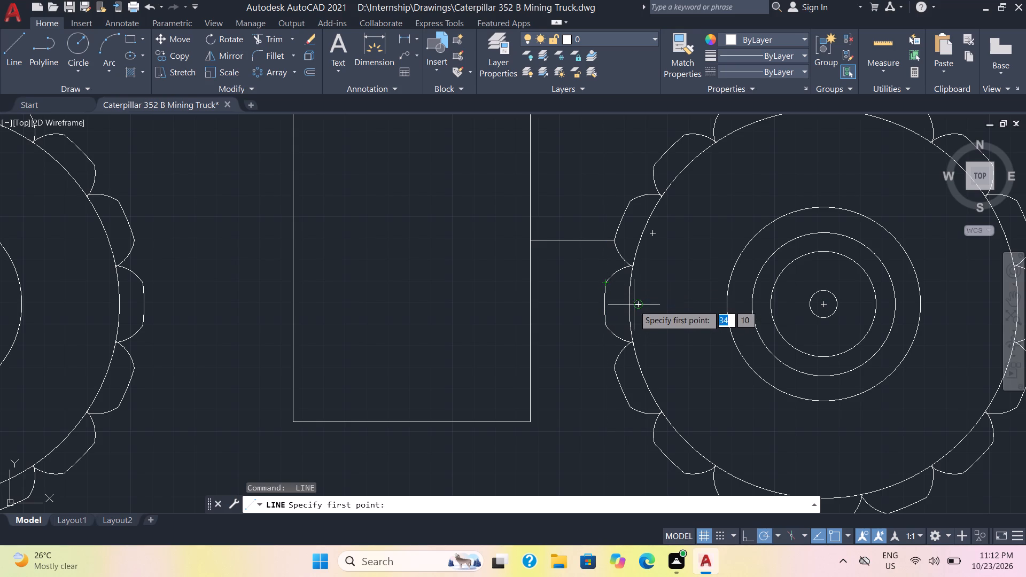
pyautogui.click(531, 305)
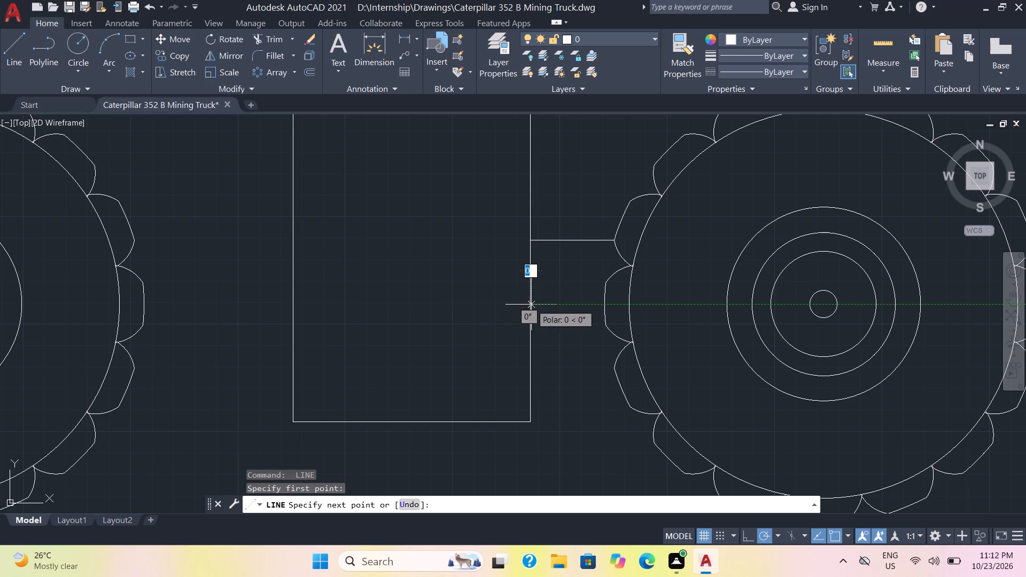
pyautogui.click(605, 303)
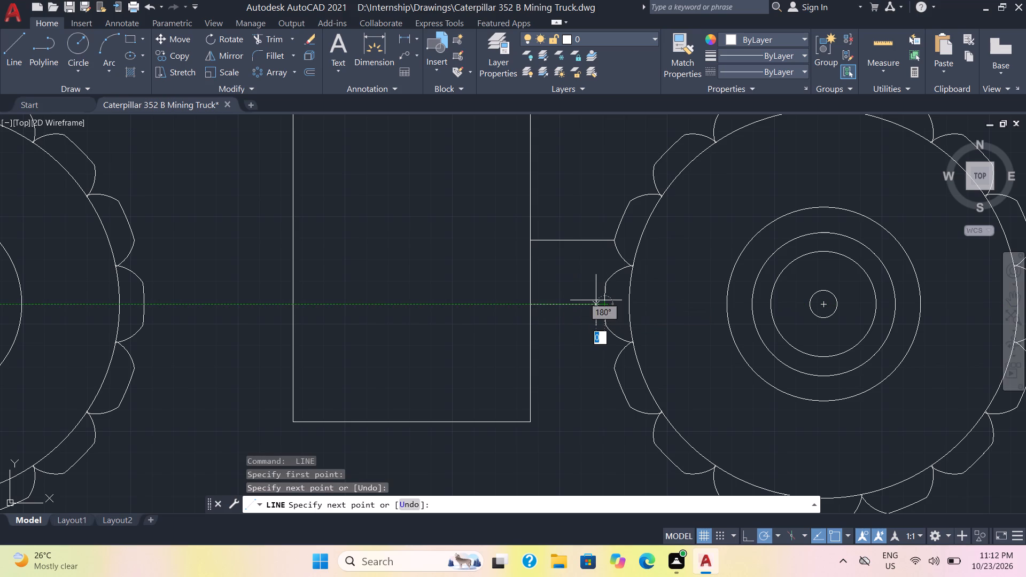
pyautogui.press('Escape')
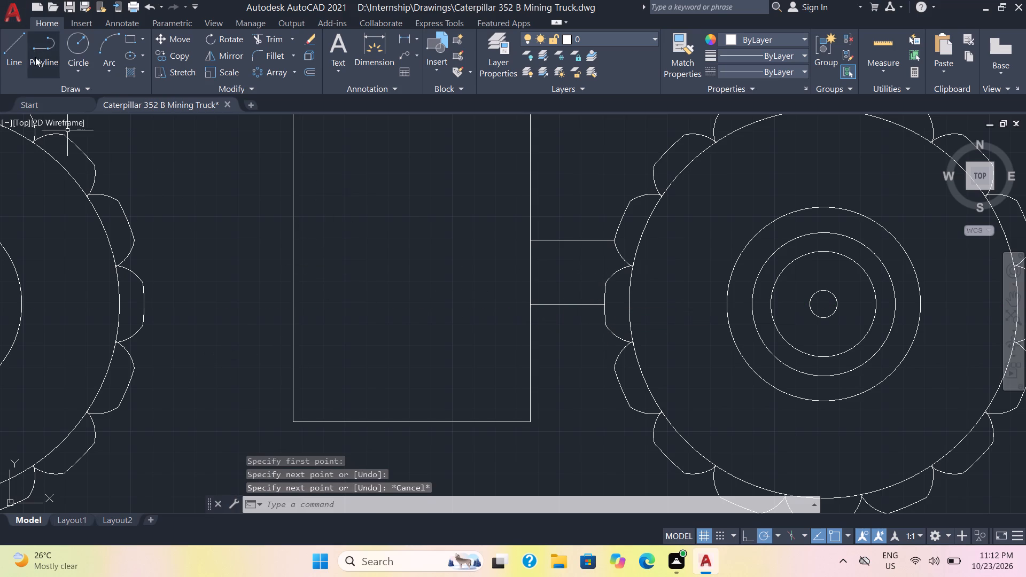
# Draw two vertical lines across the connecting lines, one about 2 long near the rectangle and a shorter one at the right wheel's tread.
pyautogui.click(11, 49)
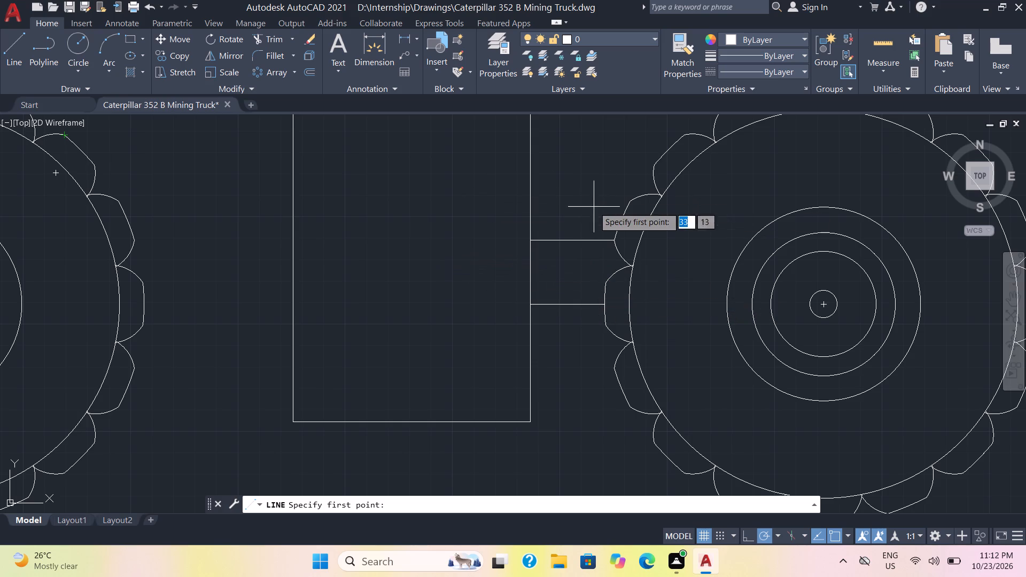
pyautogui.click(565, 226)
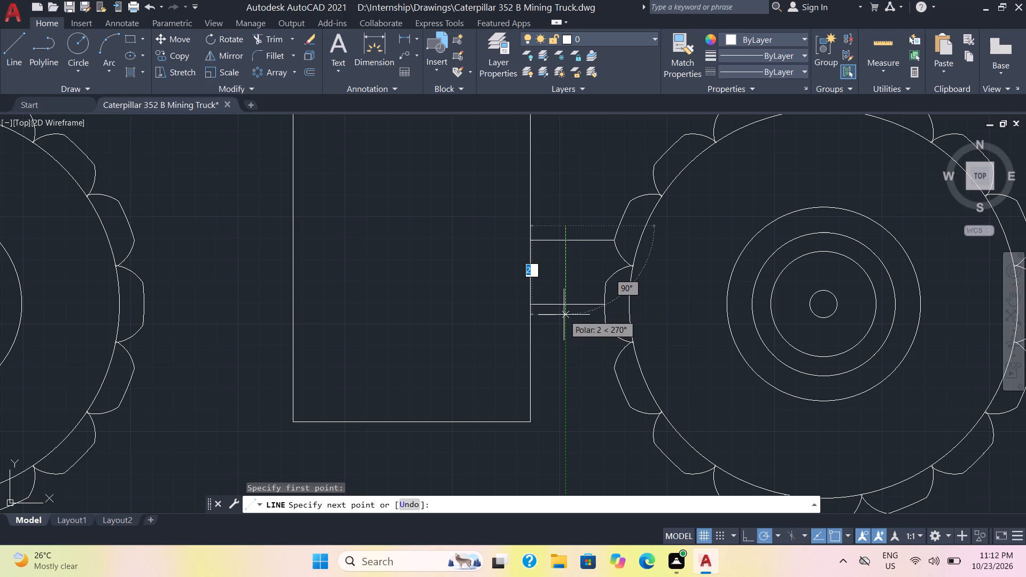
pyautogui.click(564, 315)
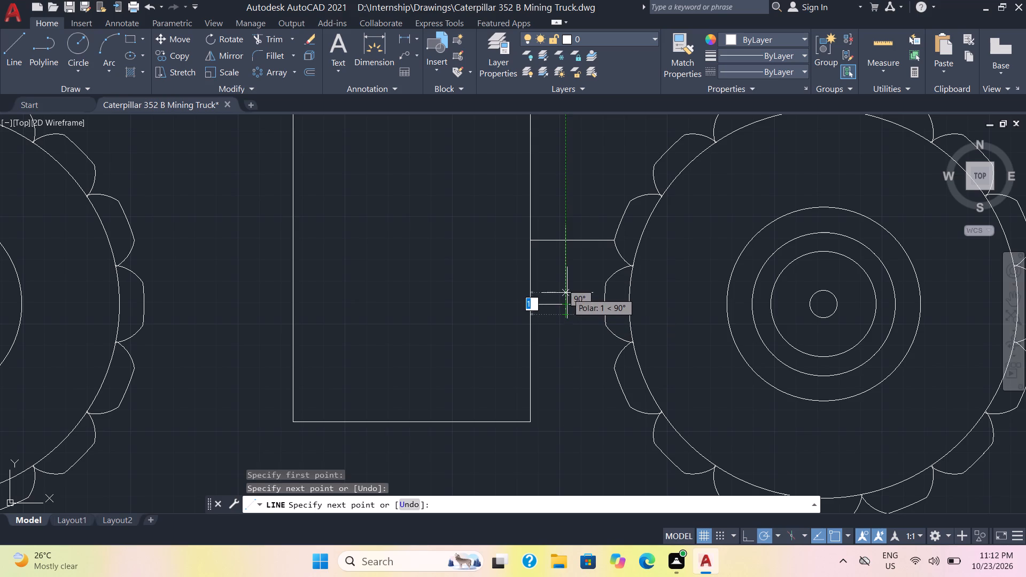
pyautogui.press('space')
pyautogui.press('space')
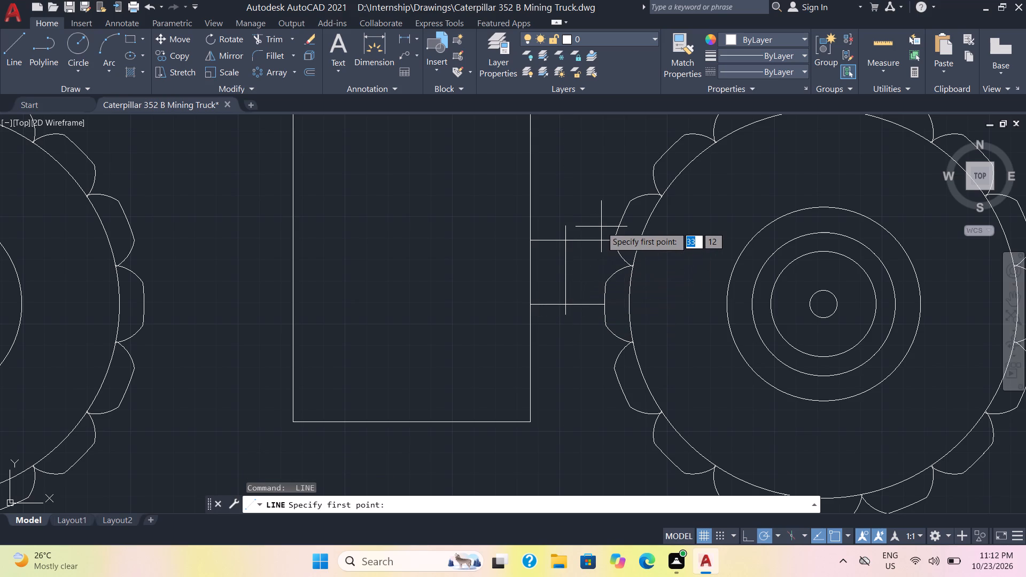
pyautogui.click(604, 227)
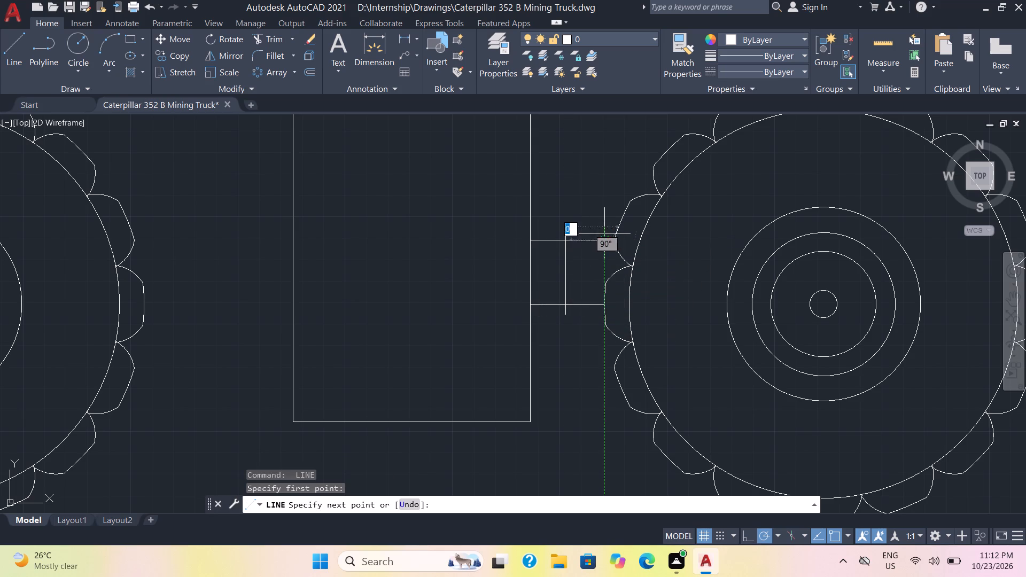
pyautogui.click(599, 295)
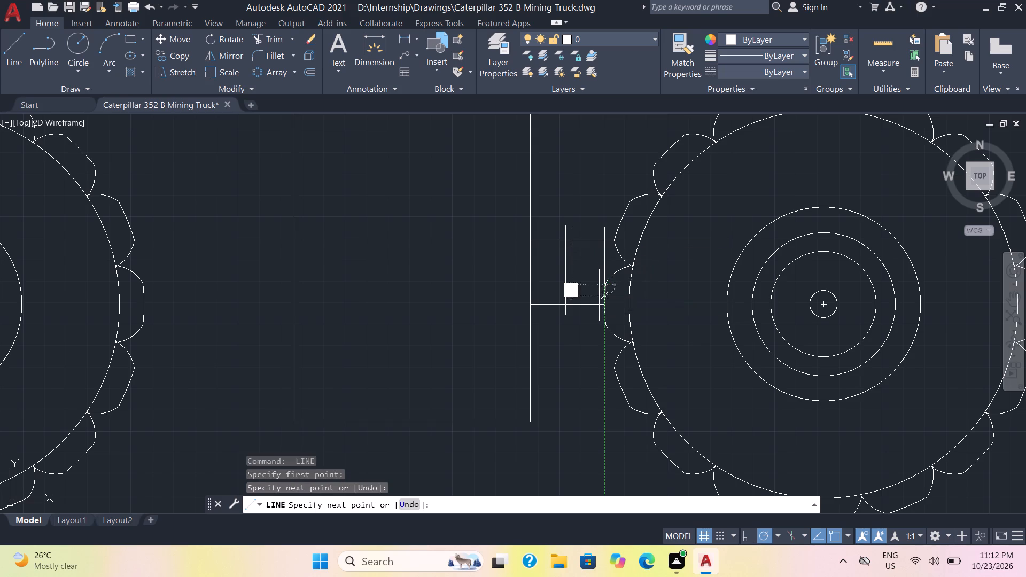
pyautogui.press('Escape')
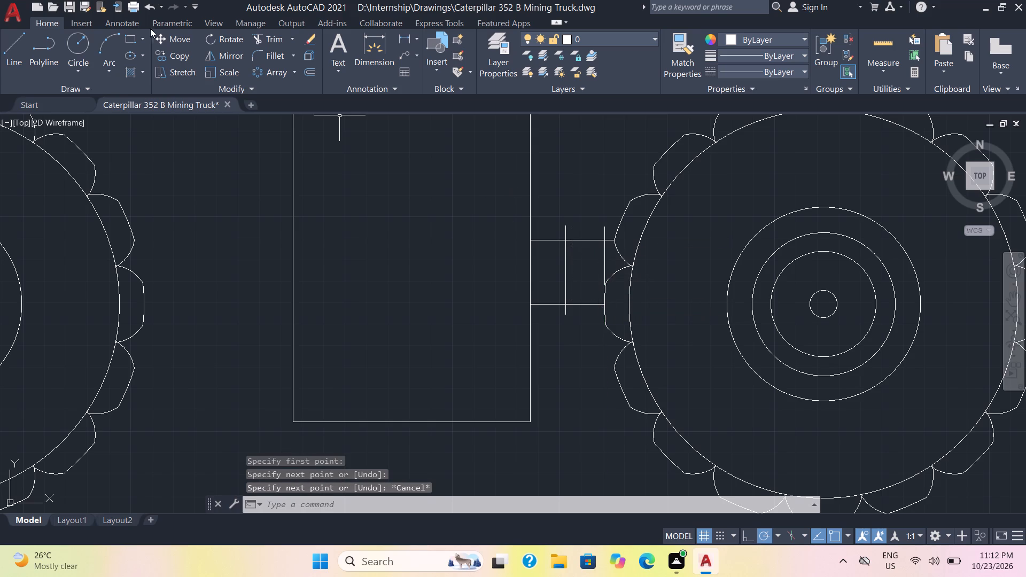
# Trim the vertical line at the tread and the other vertical line's overhang below the lower connecting line.
pyautogui.scroll(2, 632, 310)
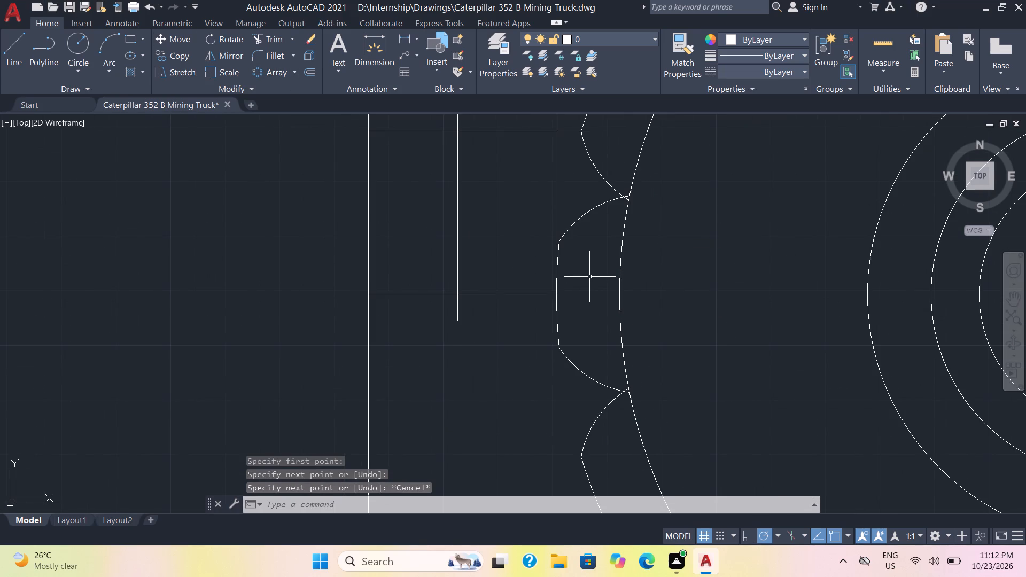
pyautogui.write('tr')
pyautogui.press('Return')
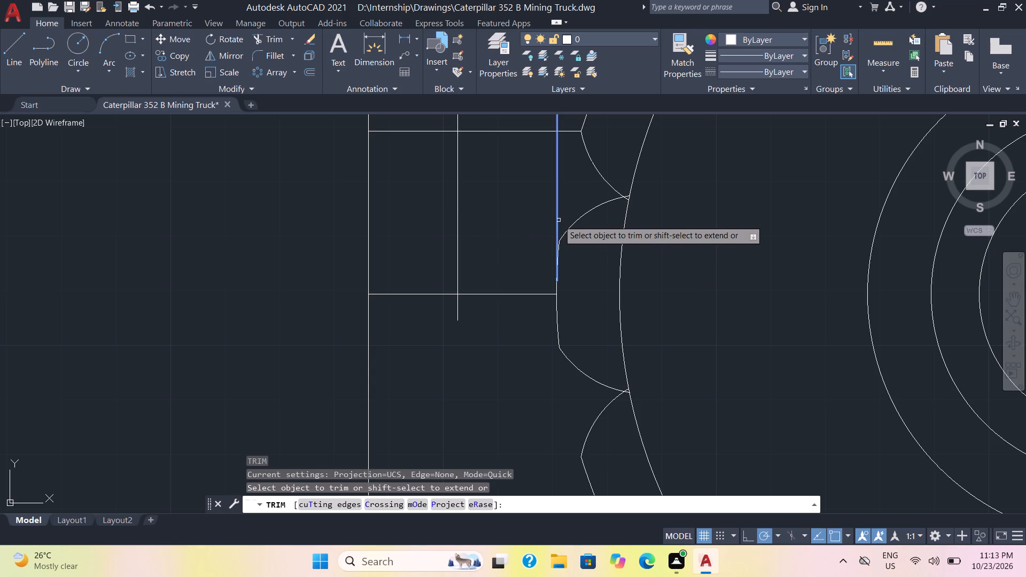
pyautogui.keyDown('shift'); pyautogui.click(558, 220); pyautogui.keyUp('shift')
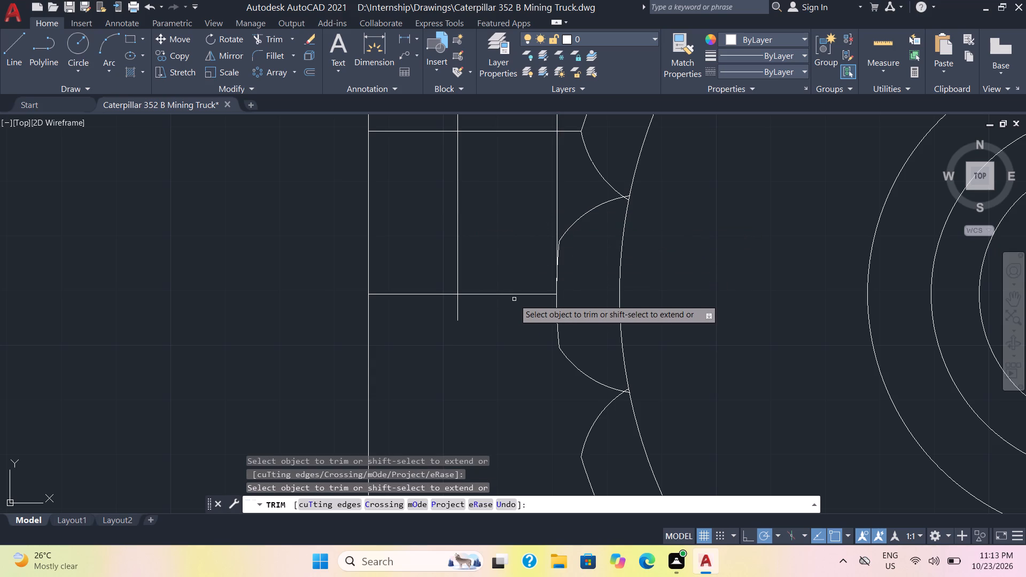
pyautogui.click(458, 310)
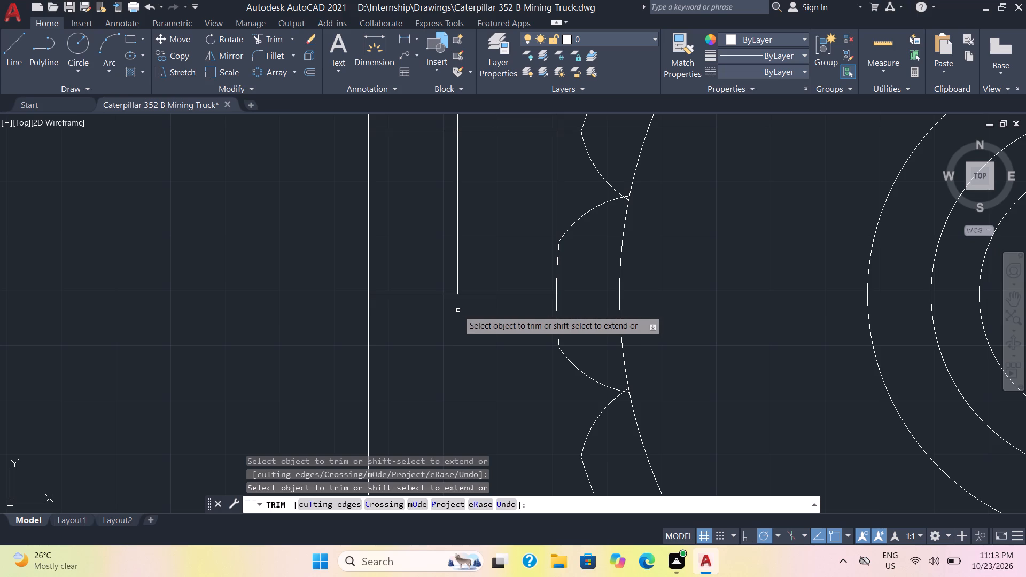
pyautogui.press('Escape')
# Draw a horizontal line from the lower end of the vertical line at the tread to the other vertical line.
pyautogui.click(11, 45)
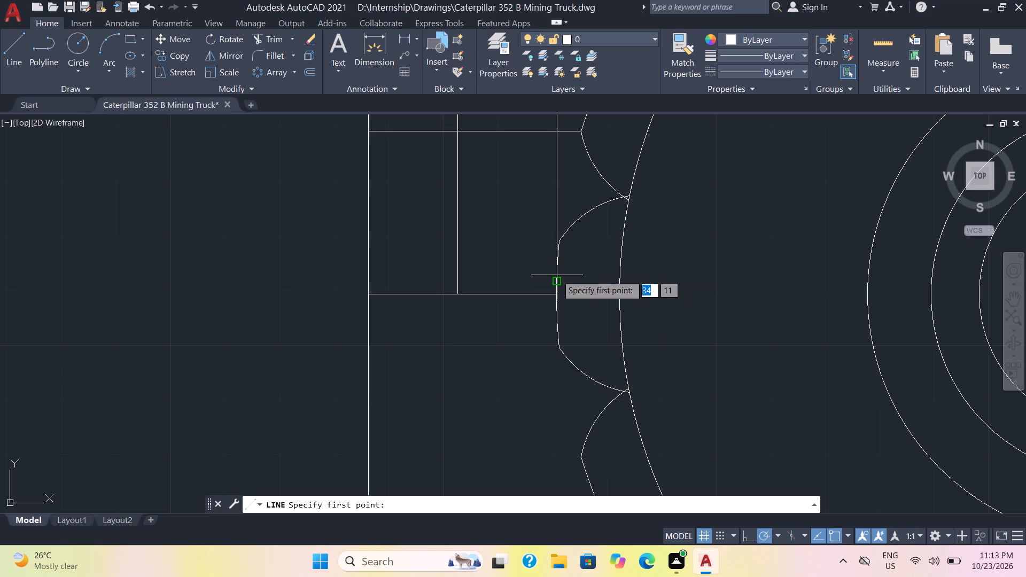
pyautogui.click(557, 274)
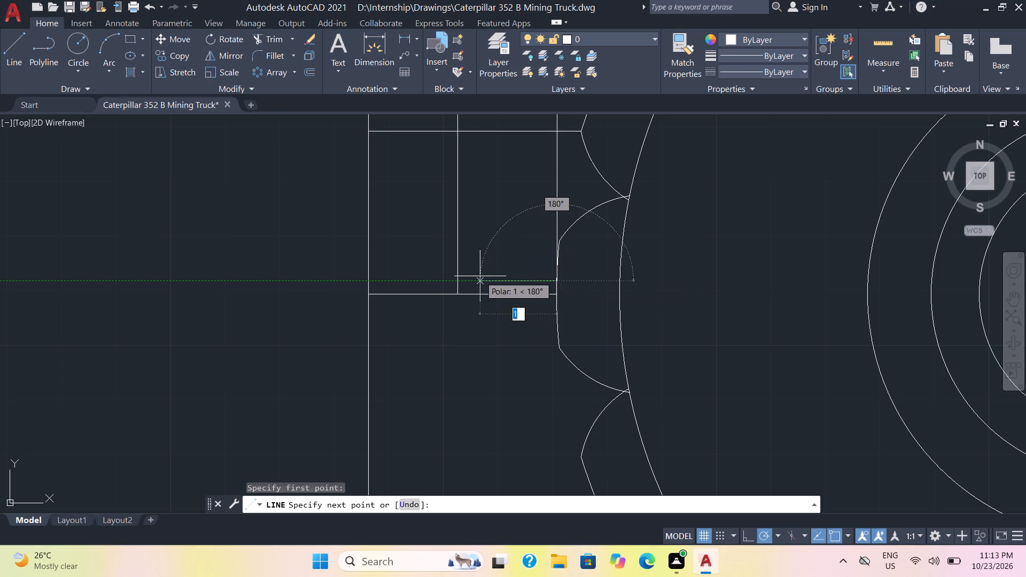
pyautogui.click(458, 279)
pyautogui.press('Escape')
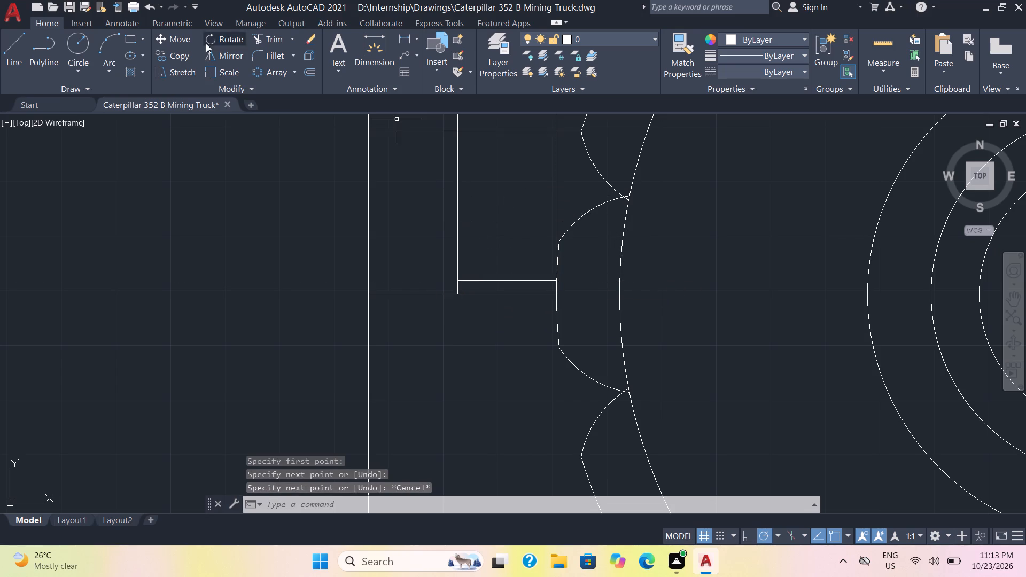
# Trim the lower connecting line beyond the middle vertical line and both vertical lines' overhangs above the upper connecting line.
pyautogui.click(269, 35)
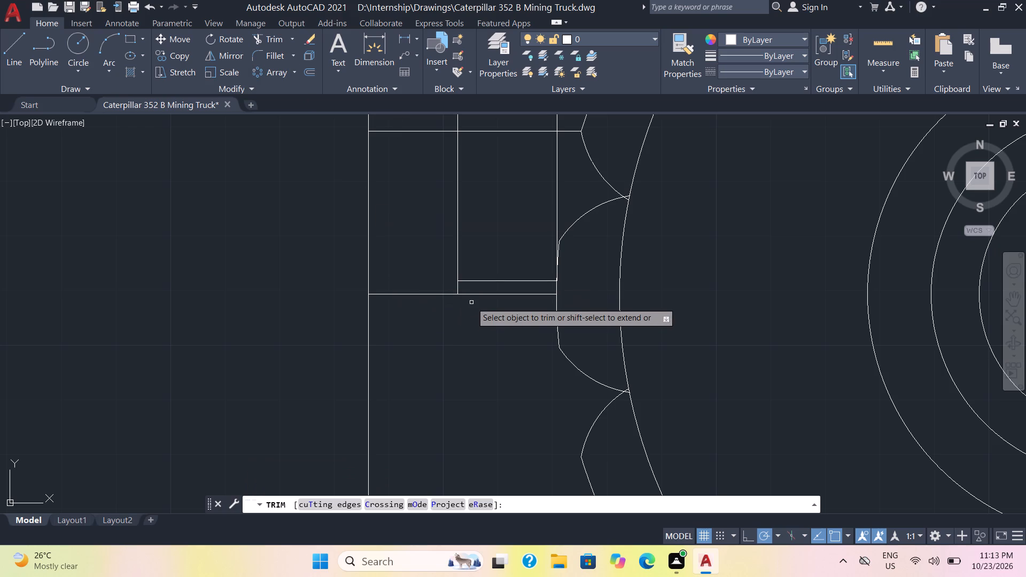
pyautogui.click(475, 295)
pyautogui.scroll(-2, 475, 295)
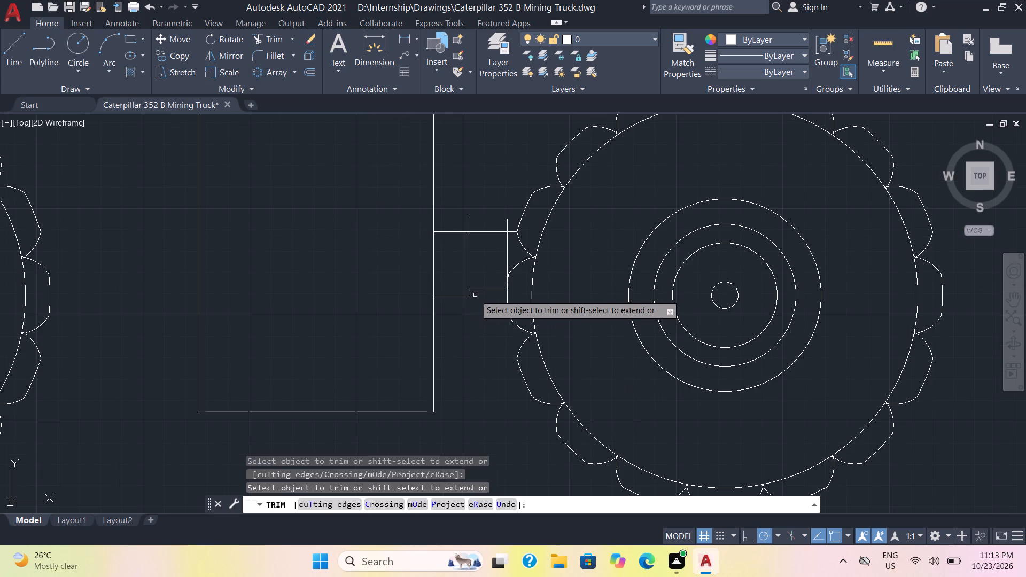
pyautogui.moveTo(462, 225); pyautogui.dragTo(473, 225)
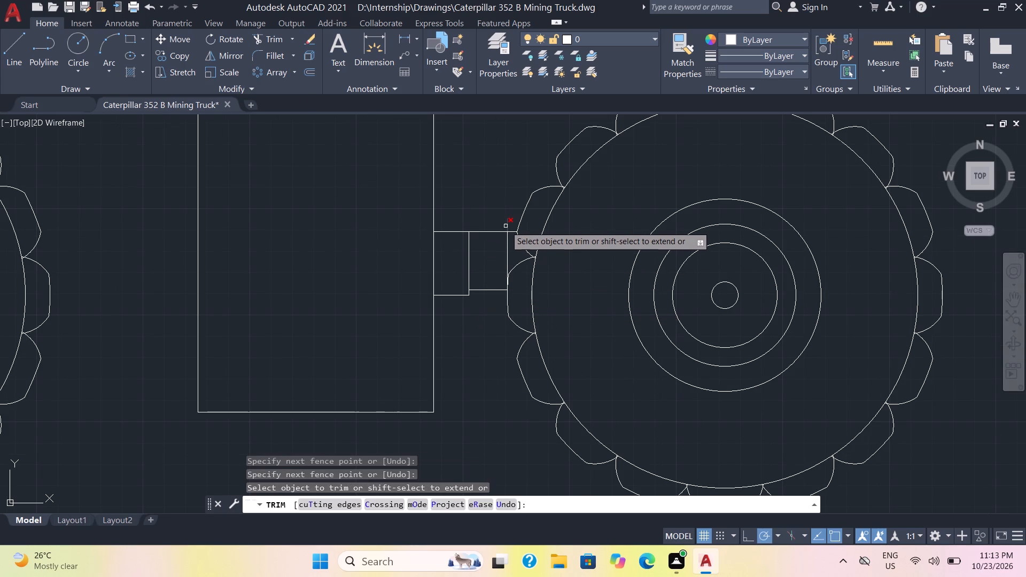
pyautogui.click(506, 225)
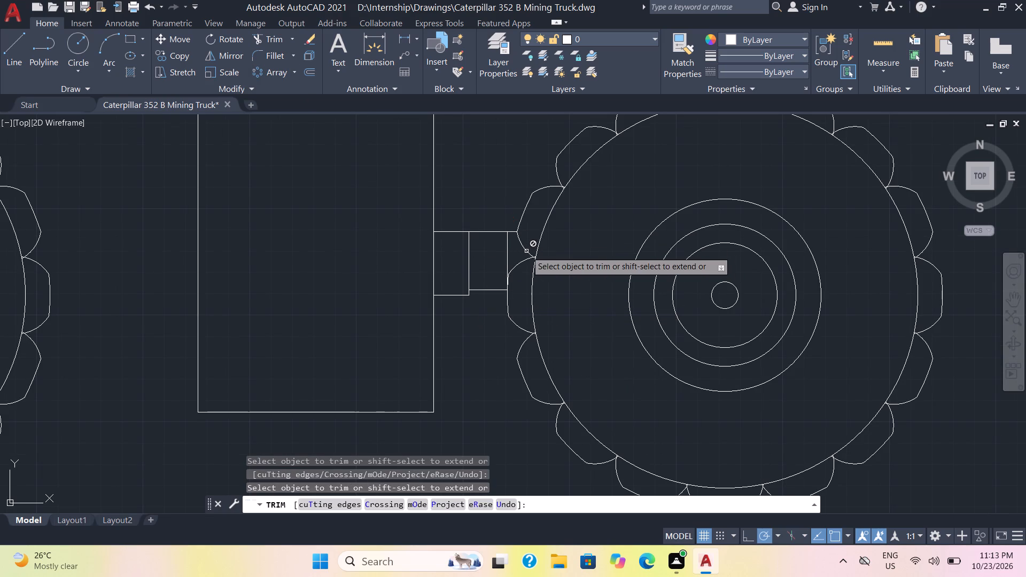
pyautogui.scroll(-1, 364, 290)
pyautogui.moveTo(359, 287); pyautogui.dragTo(545, 291, button='middle')
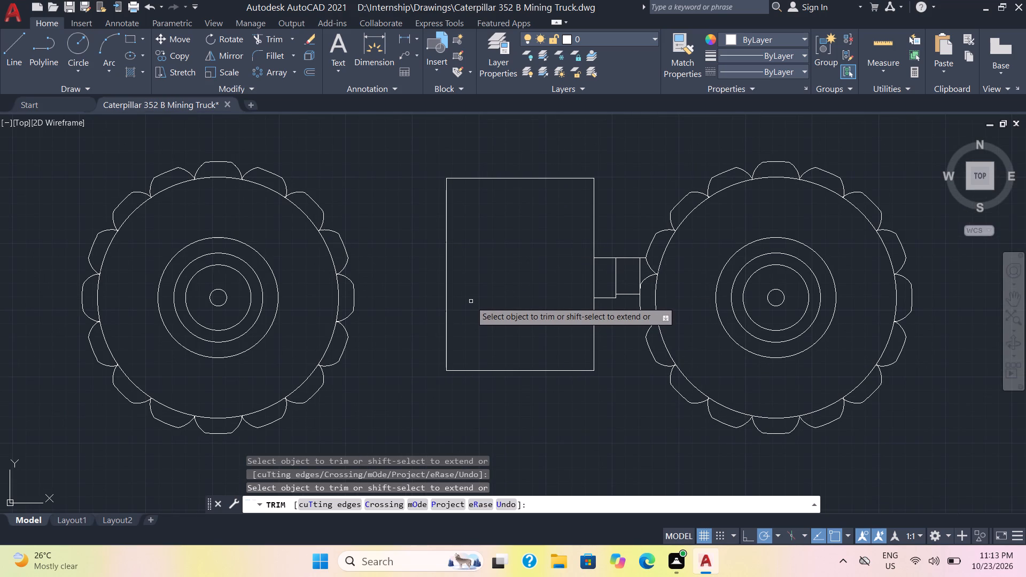
pyautogui.press('Escape')
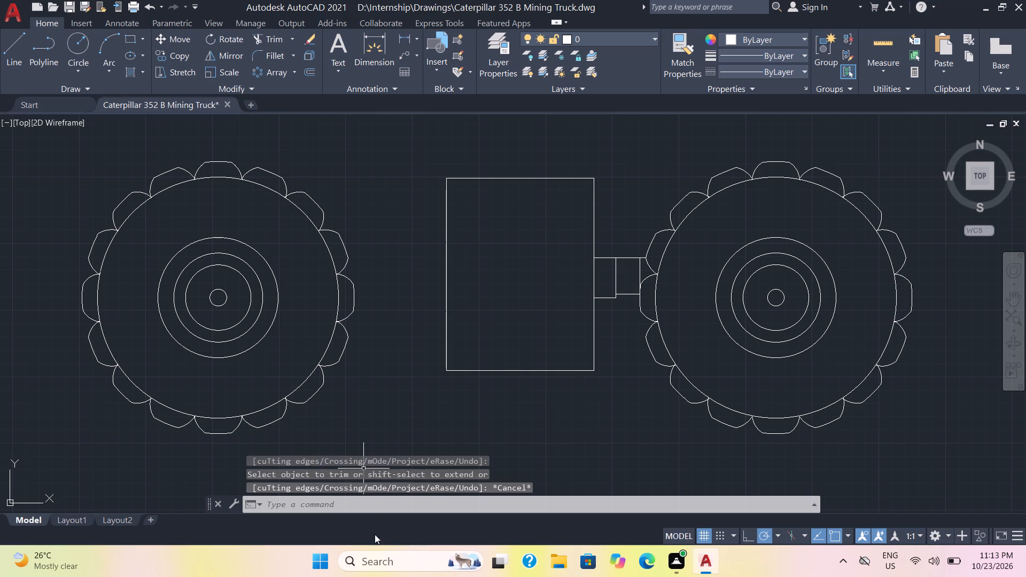
# Draw a three-sided box about 2 by 2 off the central rectangle's left edge, its top level with the wheels' centres.
pyautogui.click(11, 55)
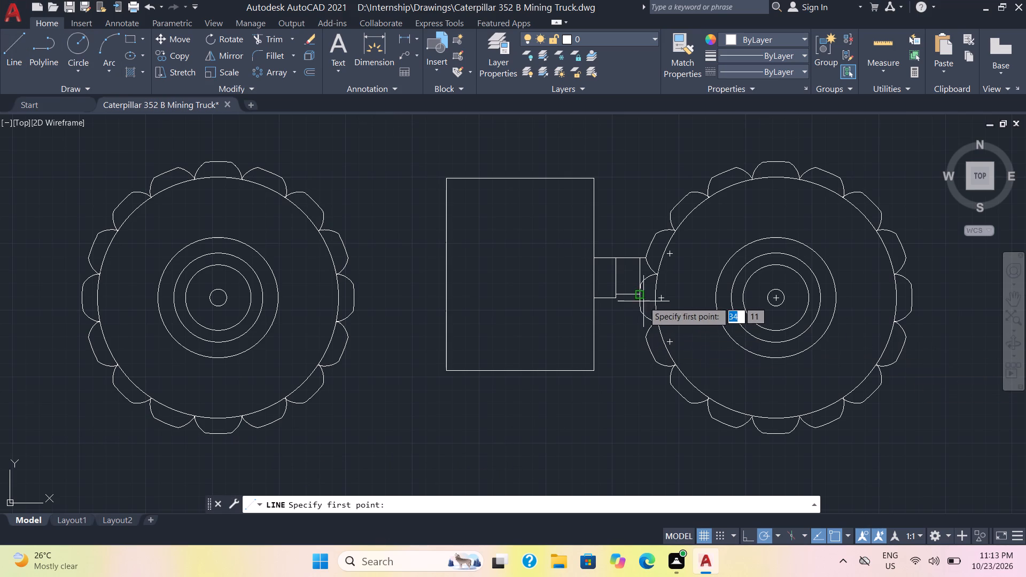
pyautogui.click(445, 300)
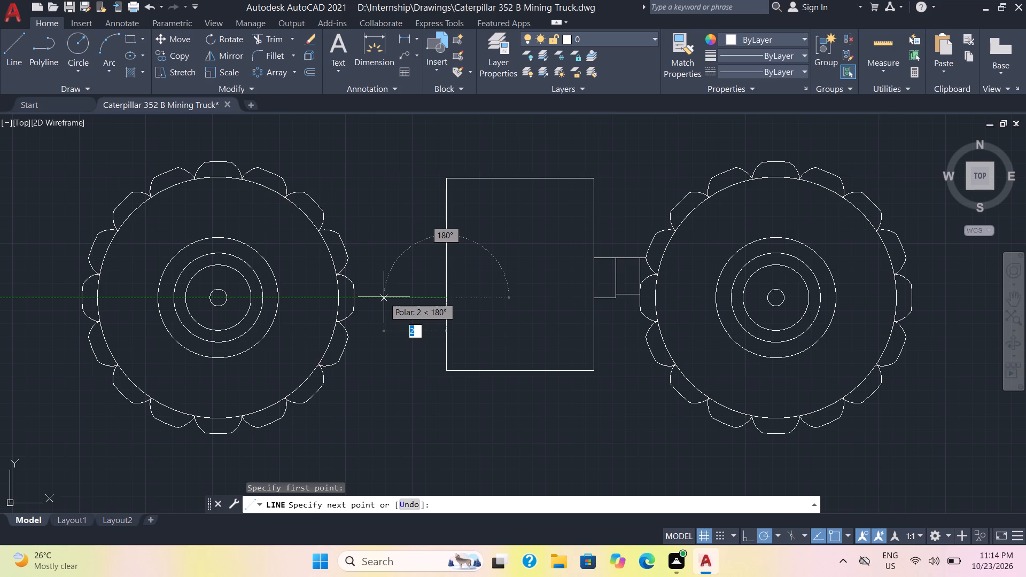
pyautogui.click(384, 297)
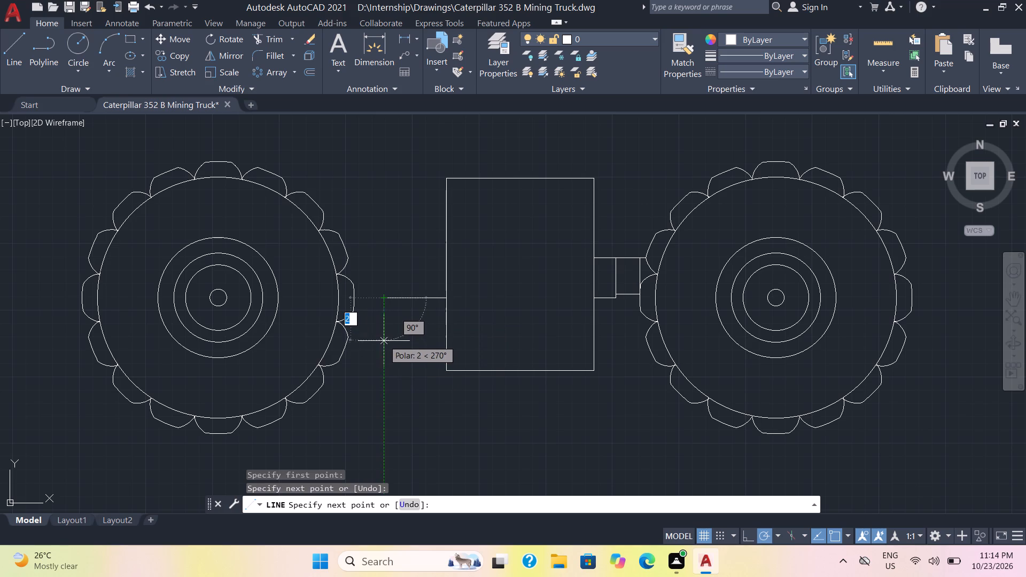
pyautogui.click(383, 346)
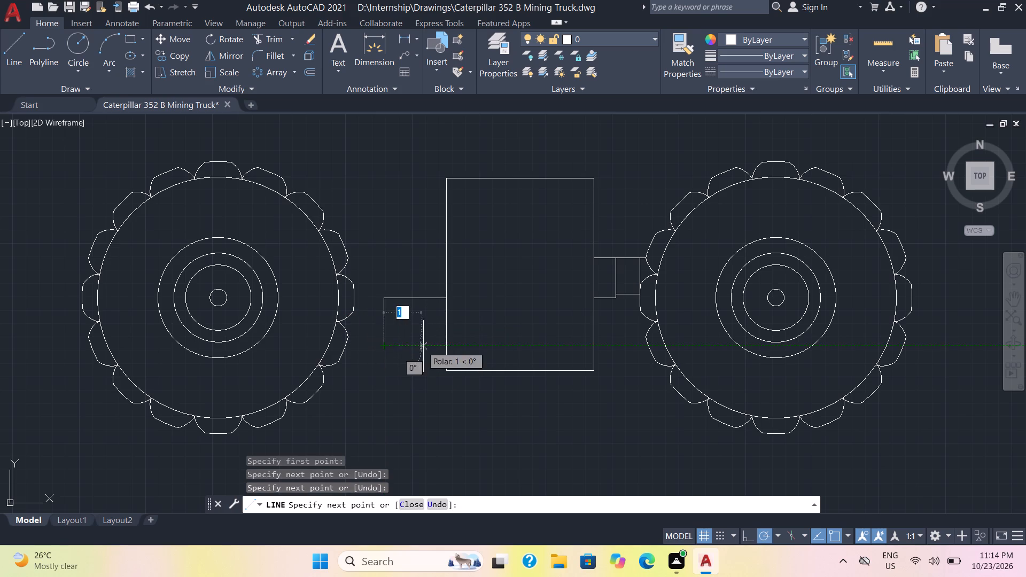
pyautogui.click(452, 348)
pyautogui.press('space')
# Draw a horizontal line from the left wheel's tread corner to the lower part of the box's left edge.
pyautogui.press('space')
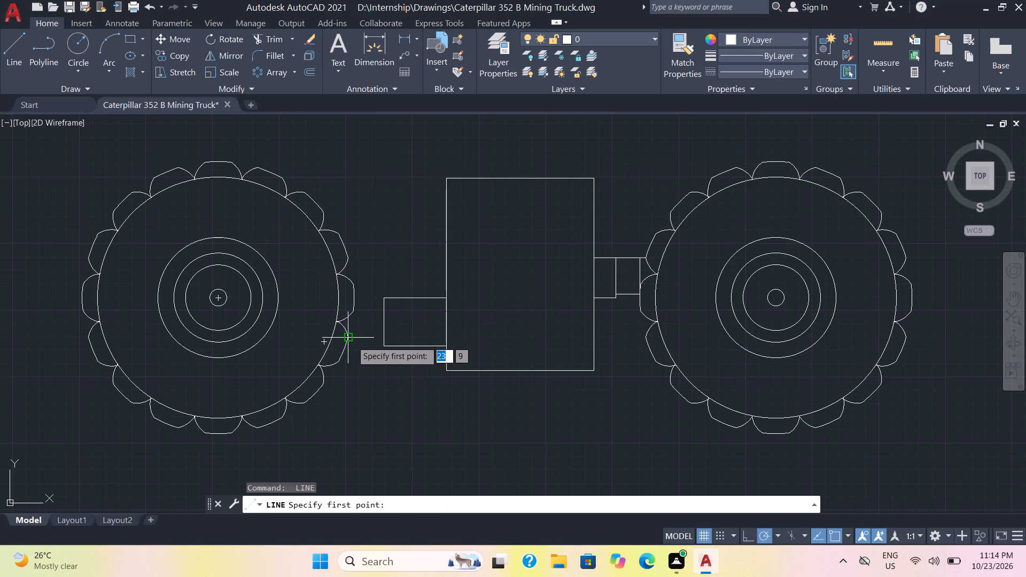
pyautogui.click(351, 338)
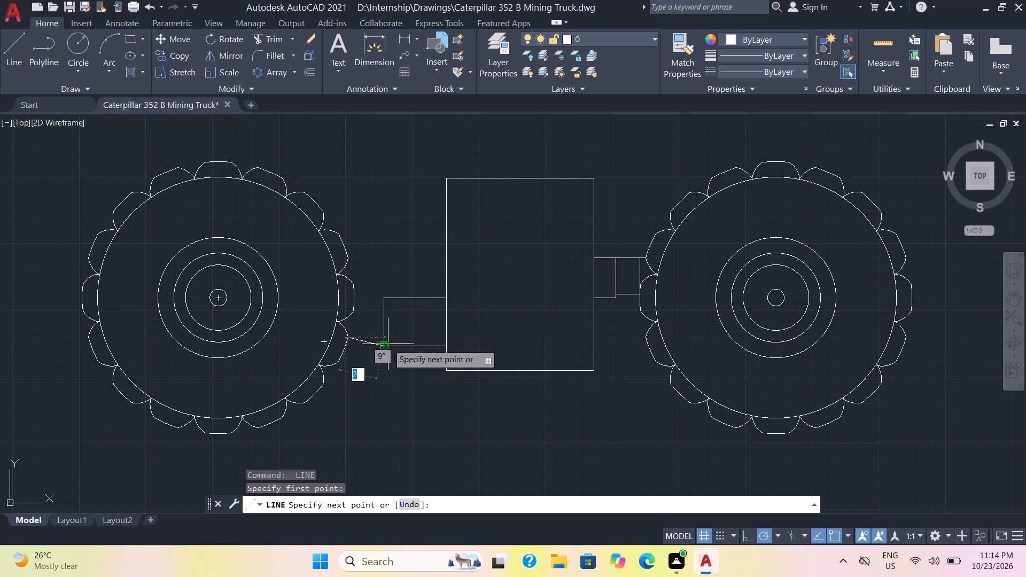
pyautogui.click(387, 336)
pyautogui.press('space')
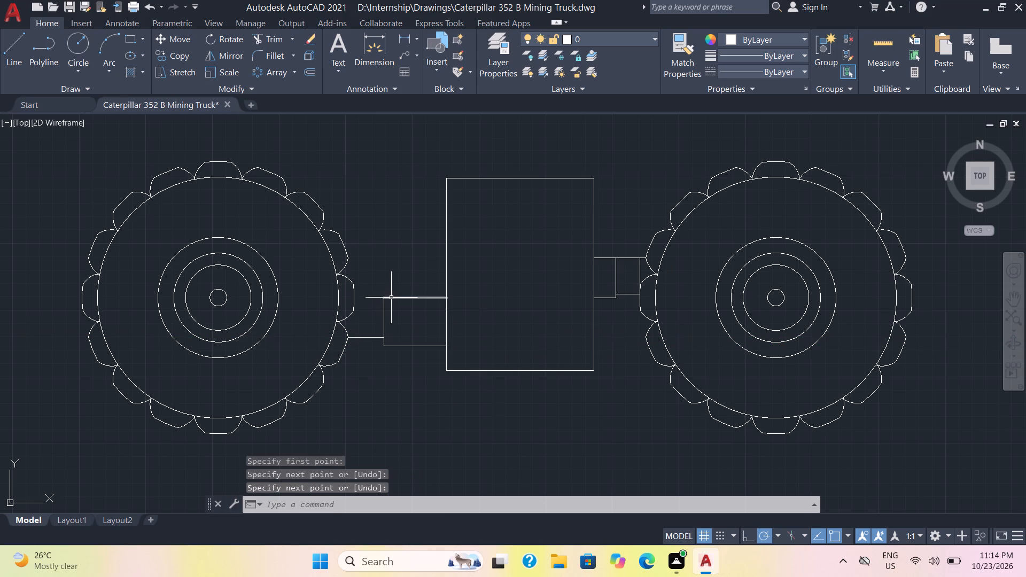
# Draw two sloping lines from the left wheel's tread corners that meet just above the box's upper-left corner.
pyautogui.scroll(2, 406, 307)
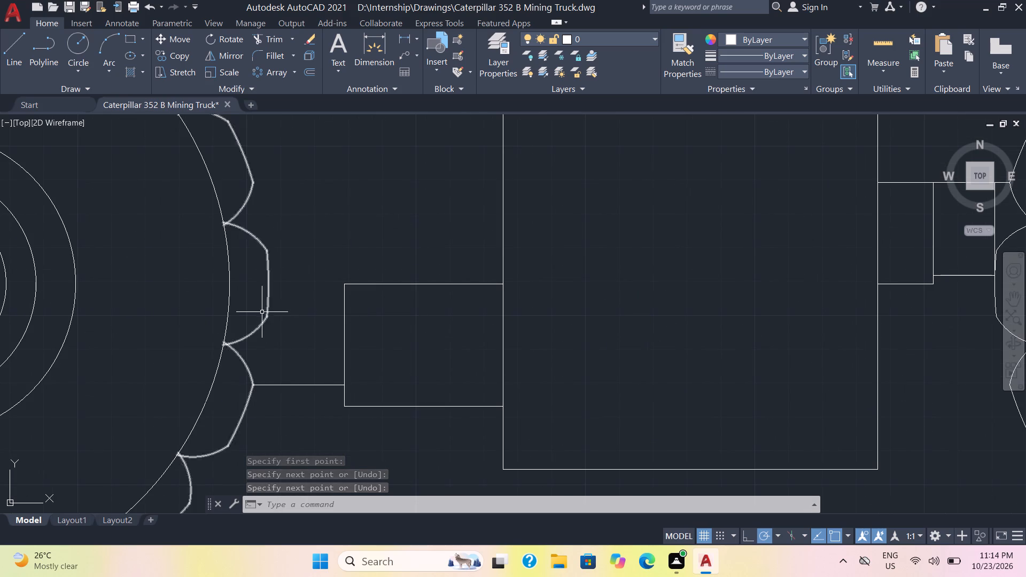
pyautogui.press('space')
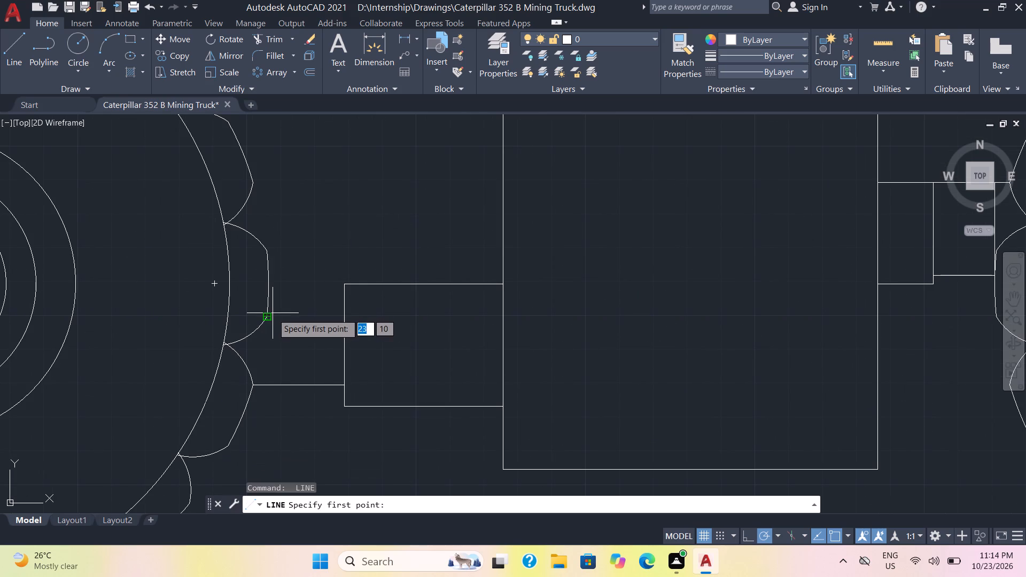
pyautogui.click(269, 316)
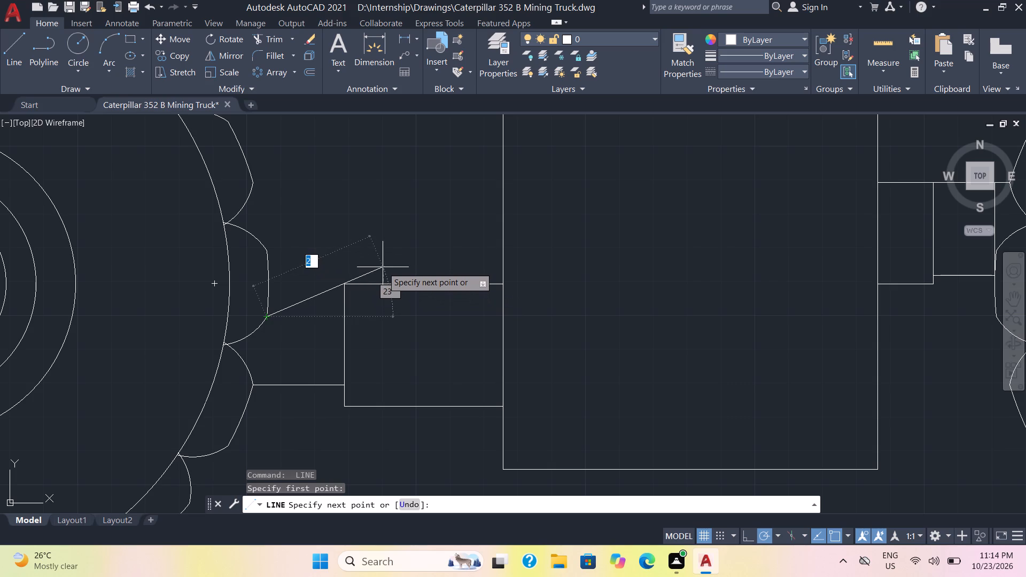
pyautogui.scroll(3, 352, 283)
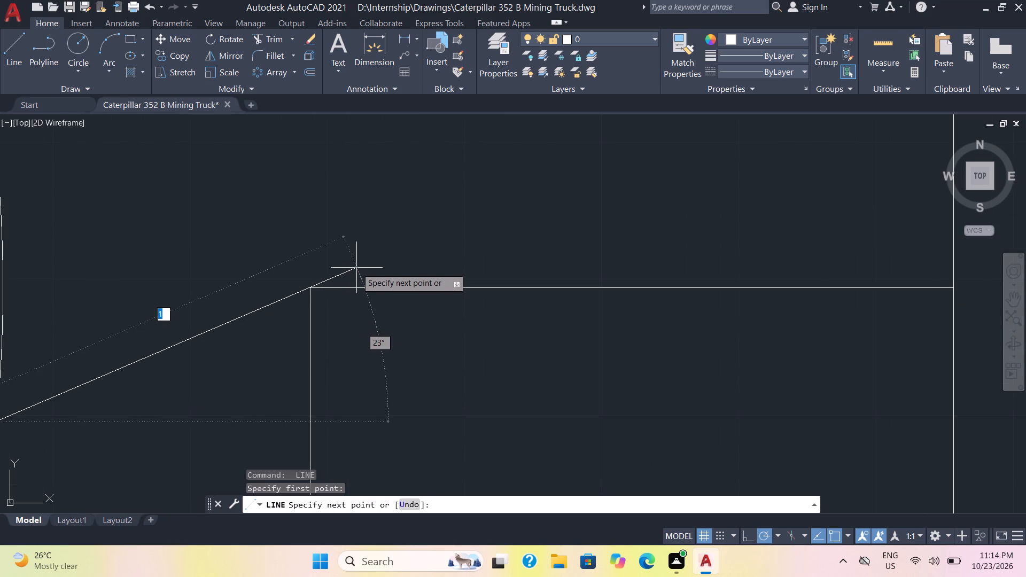
pyautogui.scroll(1, 356, 268)
pyautogui.click(356, 268)
pyautogui.scroll(-4, 366, 274)
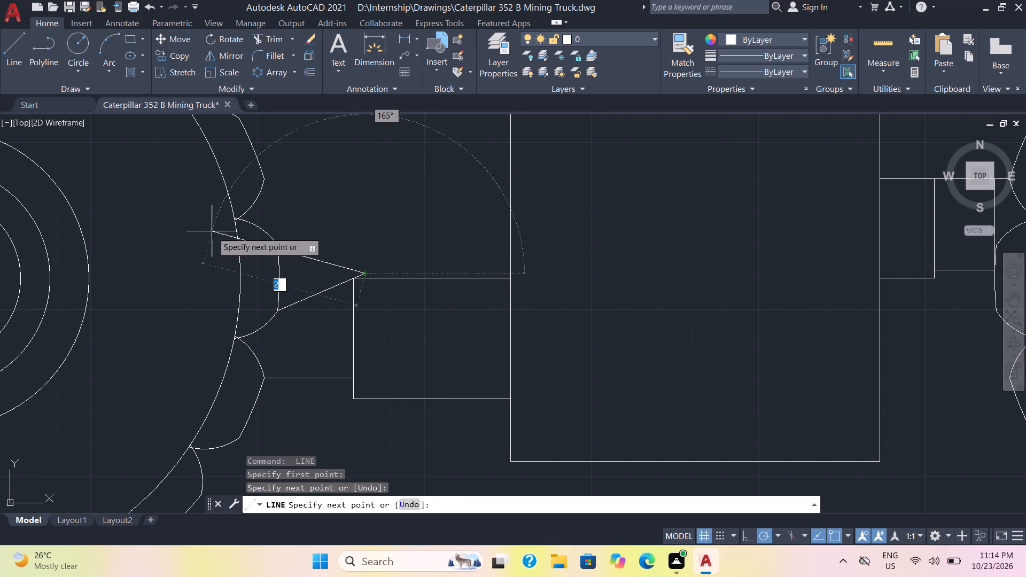
pyautogui.click(264, 180)
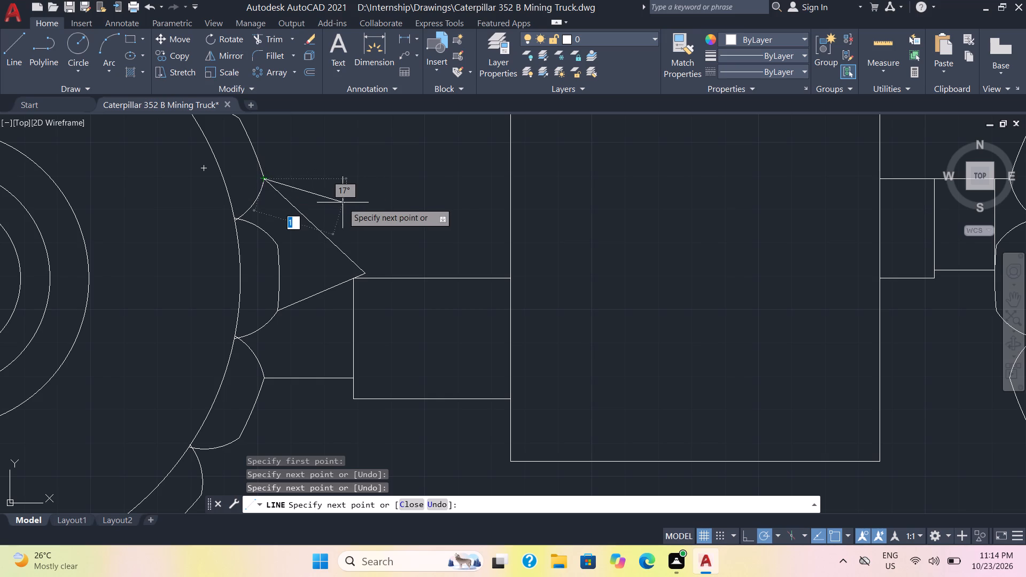
pyautogui.press('Escape')
# Draw two small squares about 1 by 1 inside the central rectangle, one in its lower half and a smaller one above.
pyautogui.scroll(-3, 492, 275)
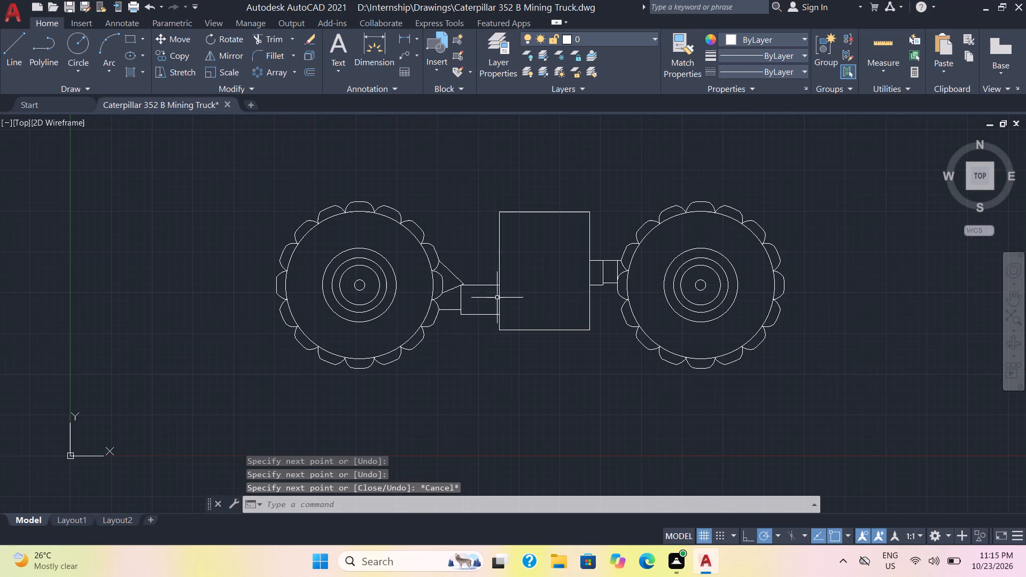
pyautogui.scroll(-1, 551, 303)
pyautogui.moveTo(551, 303); pyautogui.dragTo(426, 314, button='middle')
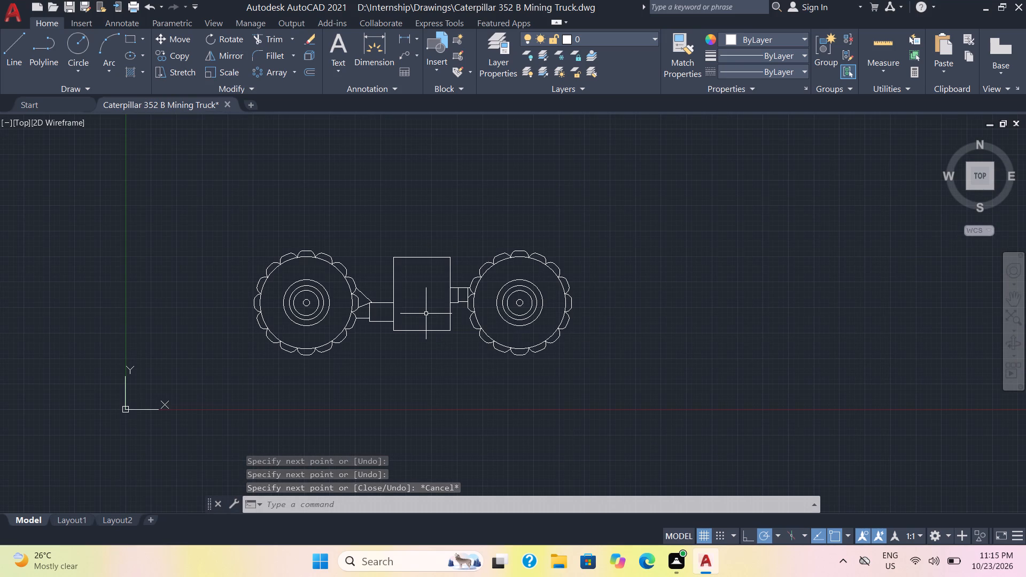
pyautogui.scroll(1, 426, 314)
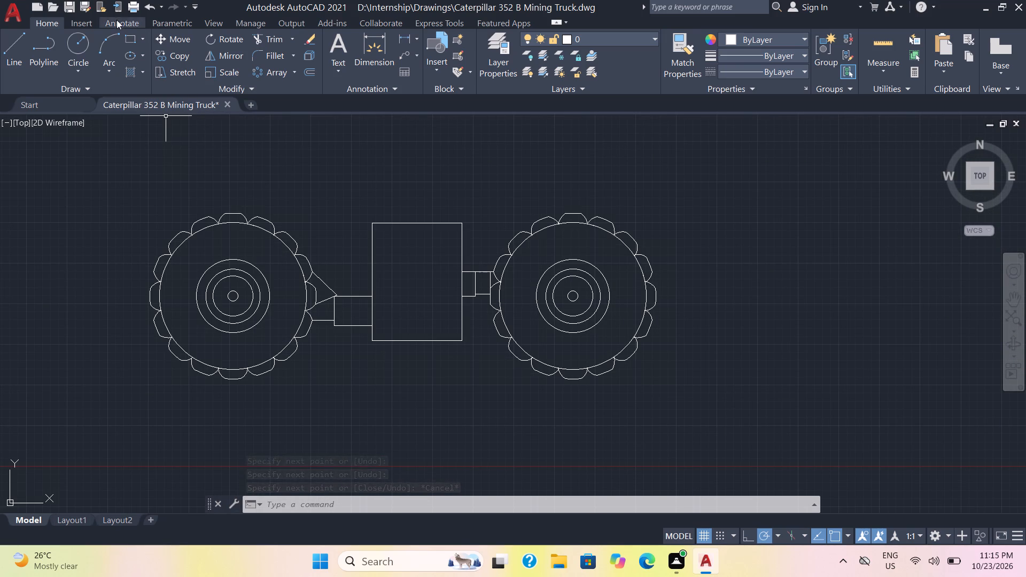
pyautogui.click(128, 39)
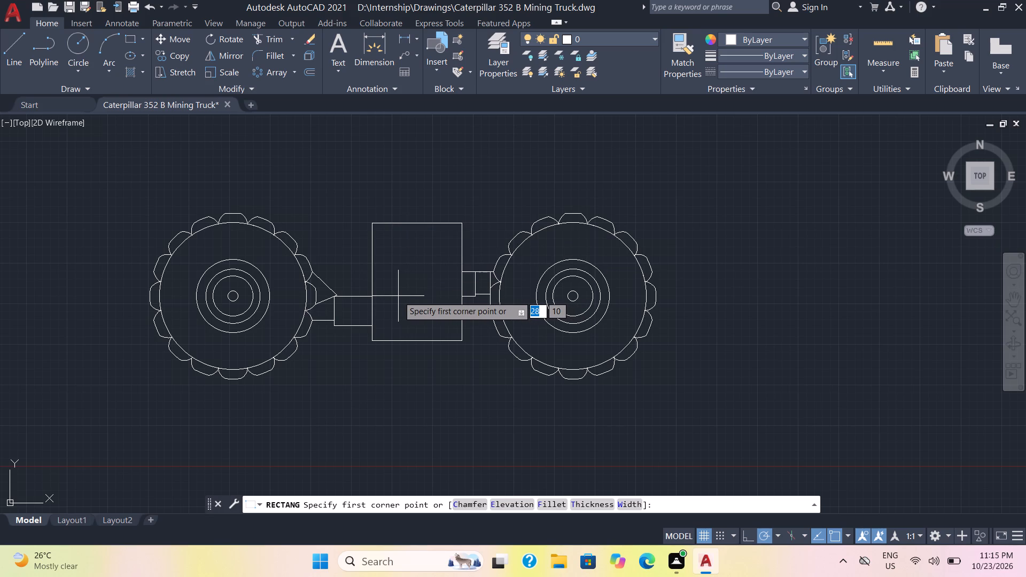
pyautogui.click(399, 302)
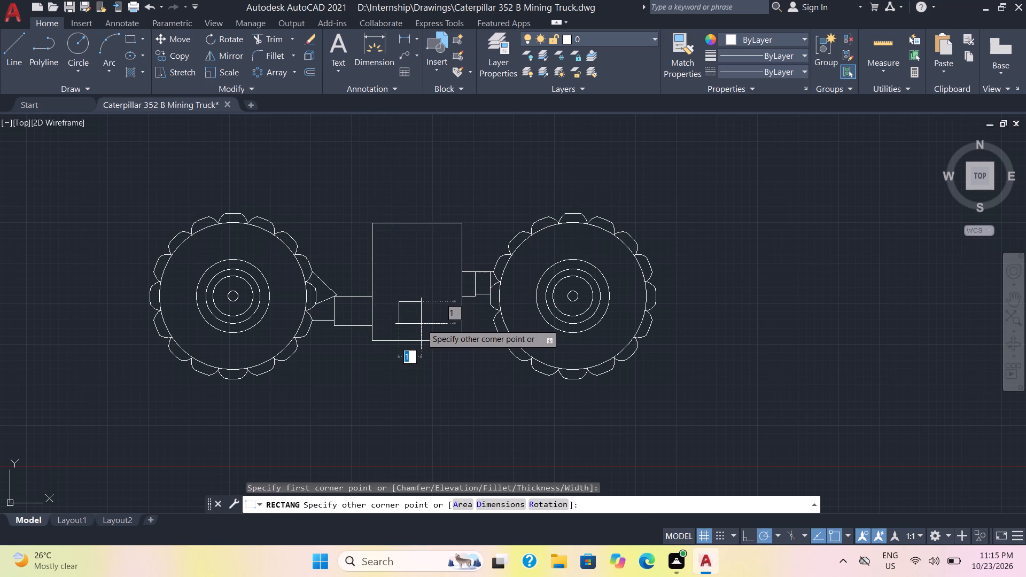
pyautogui.click(421, 324)
pyautogui.press('space')
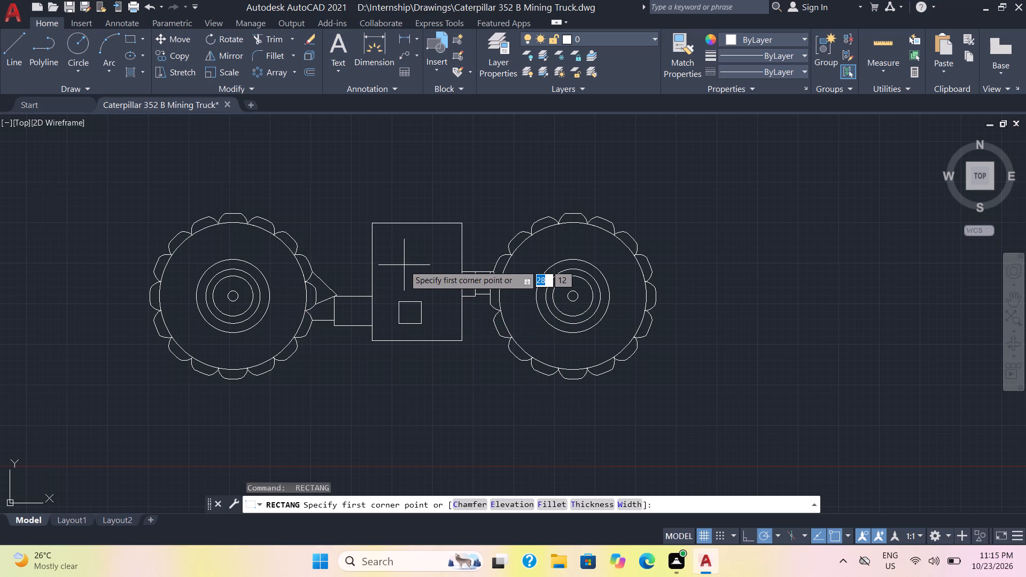
pyautogui.scroll(1, 404, 265)
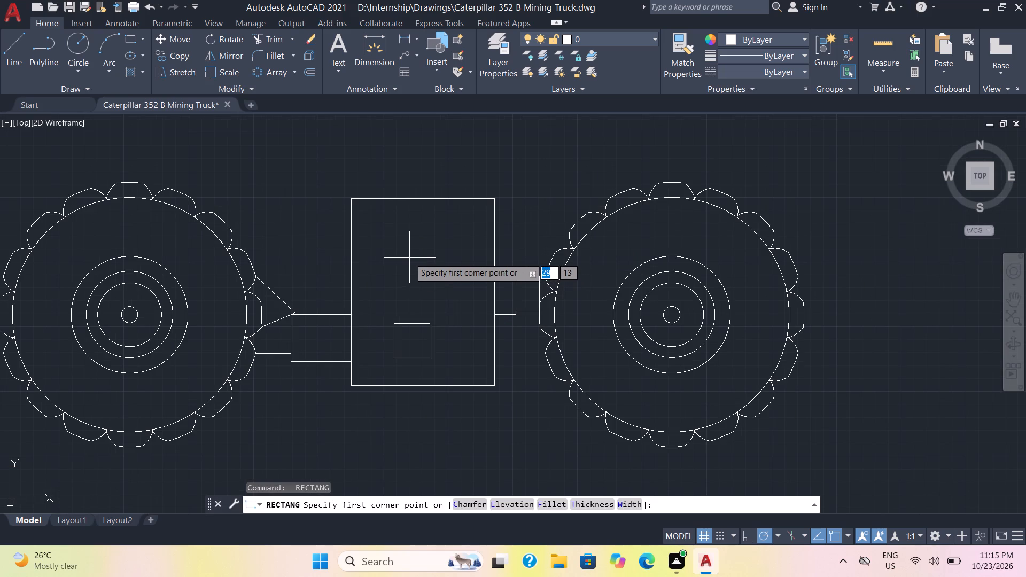
pyautogui.click(409, 261)
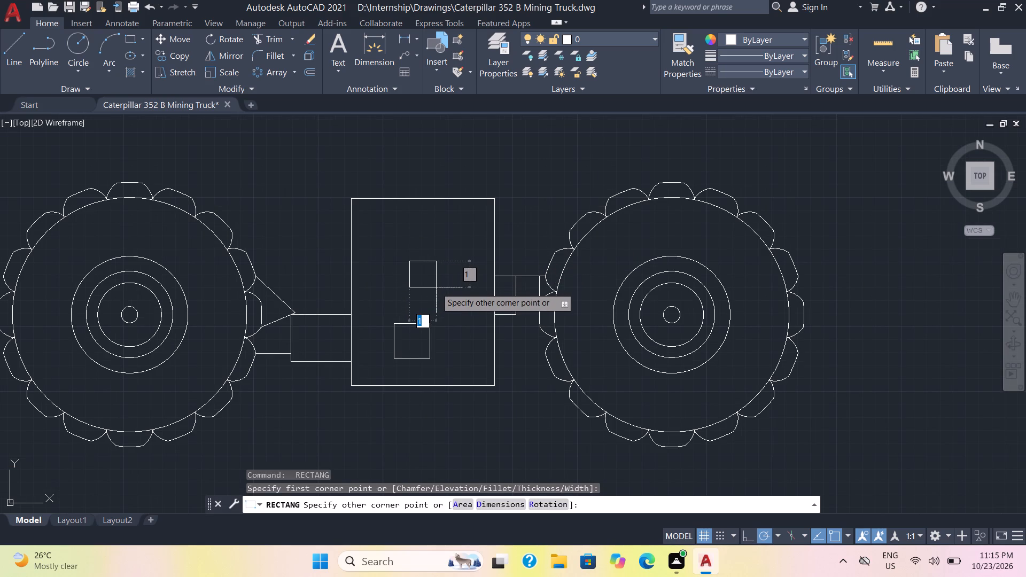
pyautogui.click(436, 287)
# Draw a flat rectangle about 1 wide inside the central rectangle, between the two squares' heights and to their right.
pyautogui.press('space')
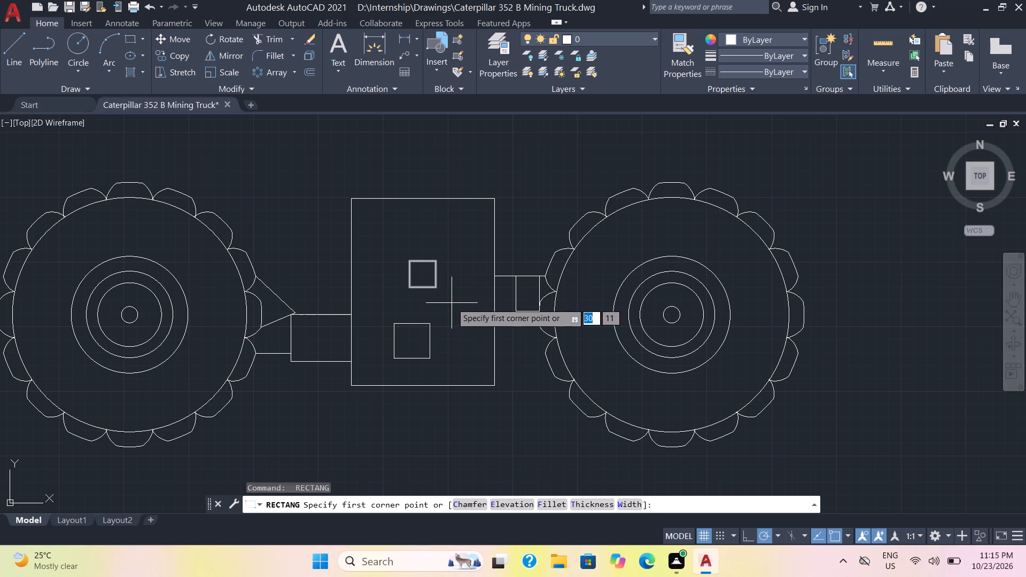
pyautogui.click(438, 302)
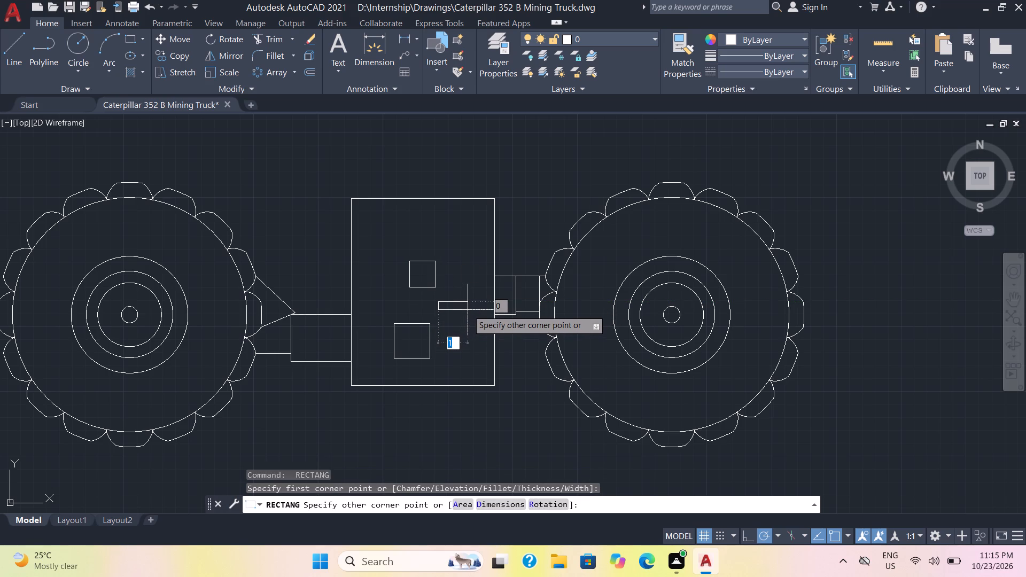
pyautogui.click(468, 312)
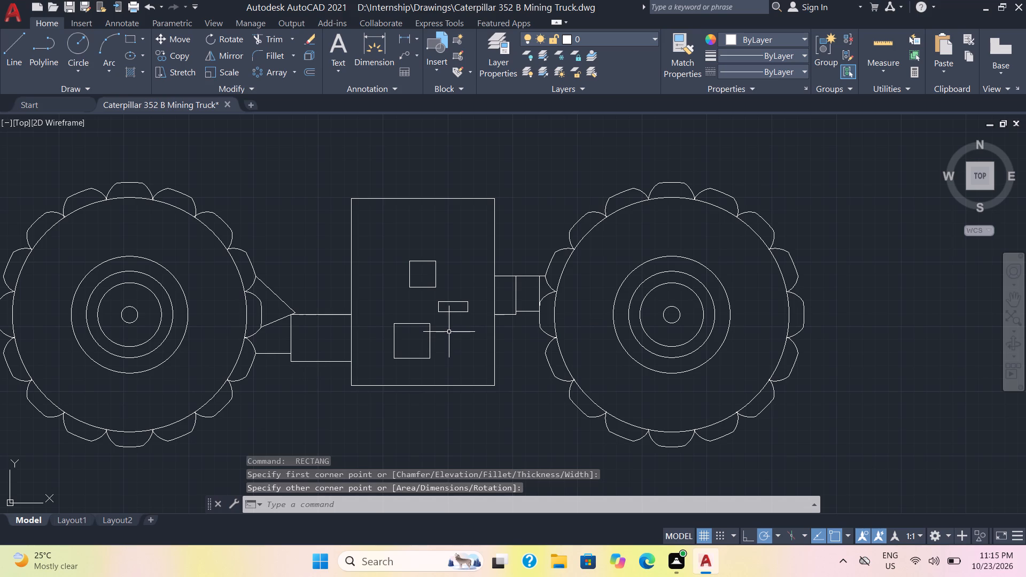
# Save the drawing.
pyautogui.hotkey('ctrl', 's')
# Draw two connected lines, each about 22 long, from near the central rectangle's upper-right corner: rising at about 61°, then about 7°.
pyautogui.scroll(-3, 454, 329)
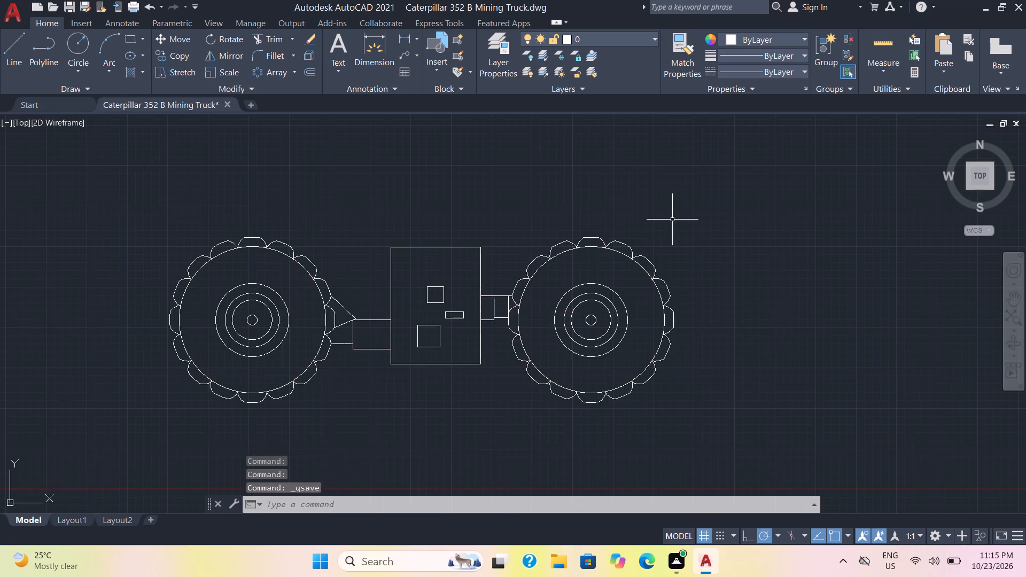
pyautogui.scroll(-1, 663, 224)
pyautogui.scroll(1, 639, 308)
pyautogui.moveTo(726, 331); pyautogui.dragTo(771, 358, button='middle')
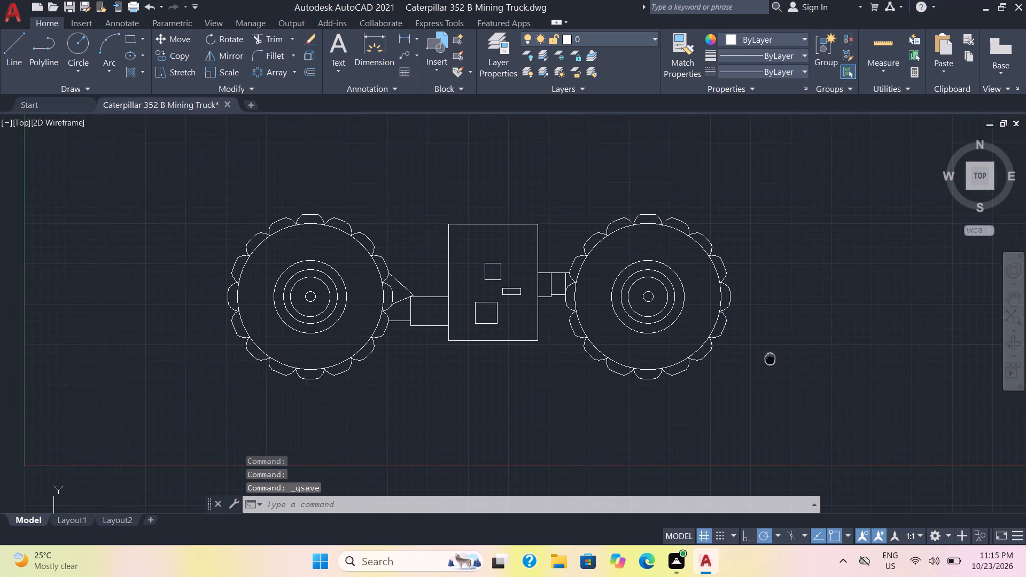
pyautogui.moveTo(771, 358); pyautogui.dragTo(771, 380, button='middle')
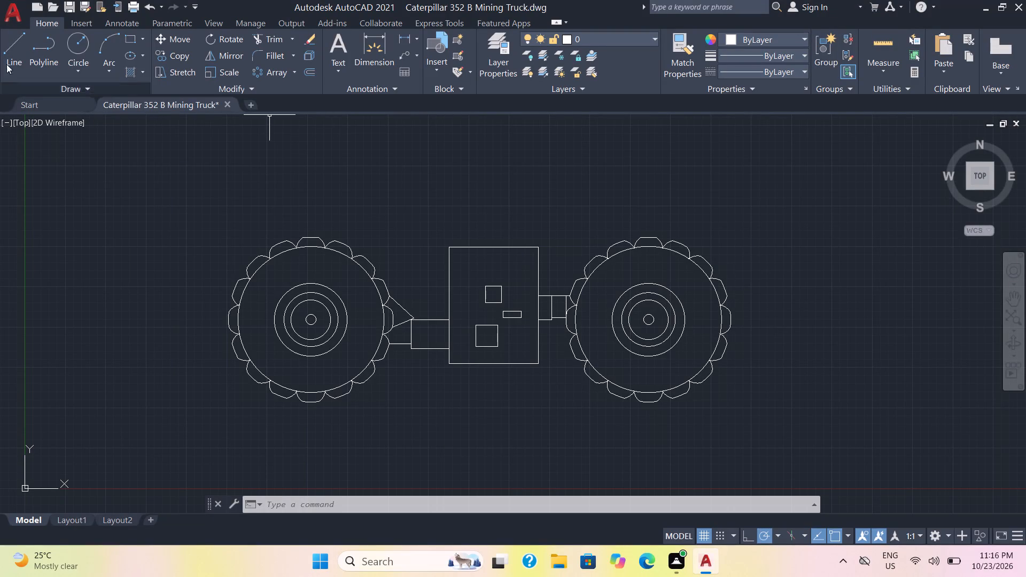
pyautogui.click(14, 42)
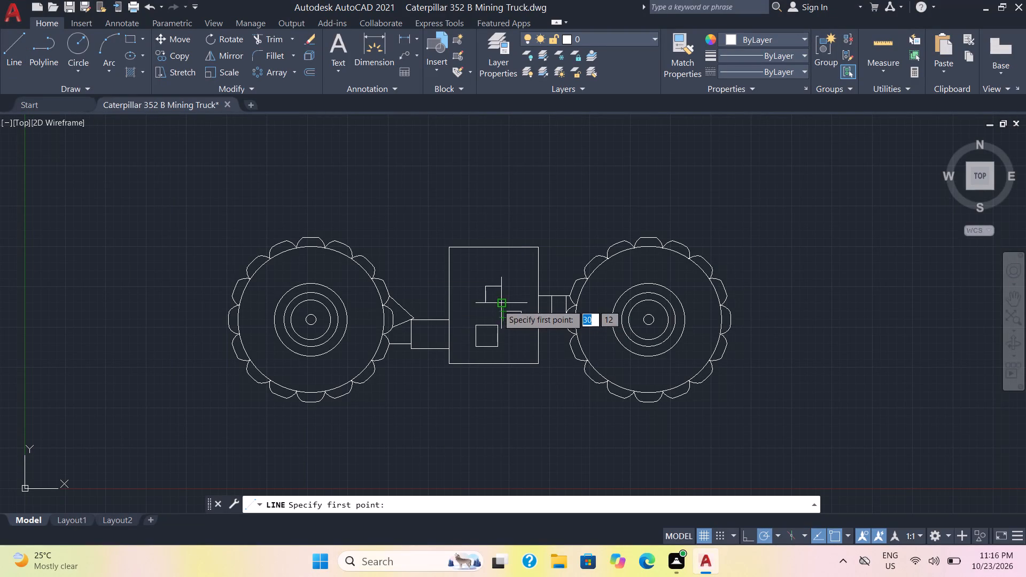
pyautogui.scroll(1, 520, 260)
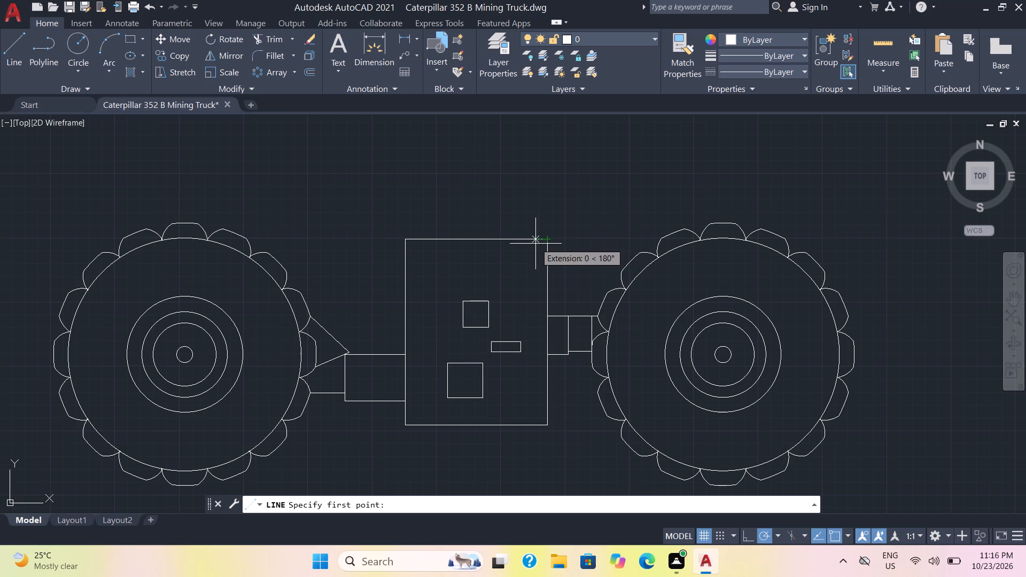
pyautogui.click(538, 247)
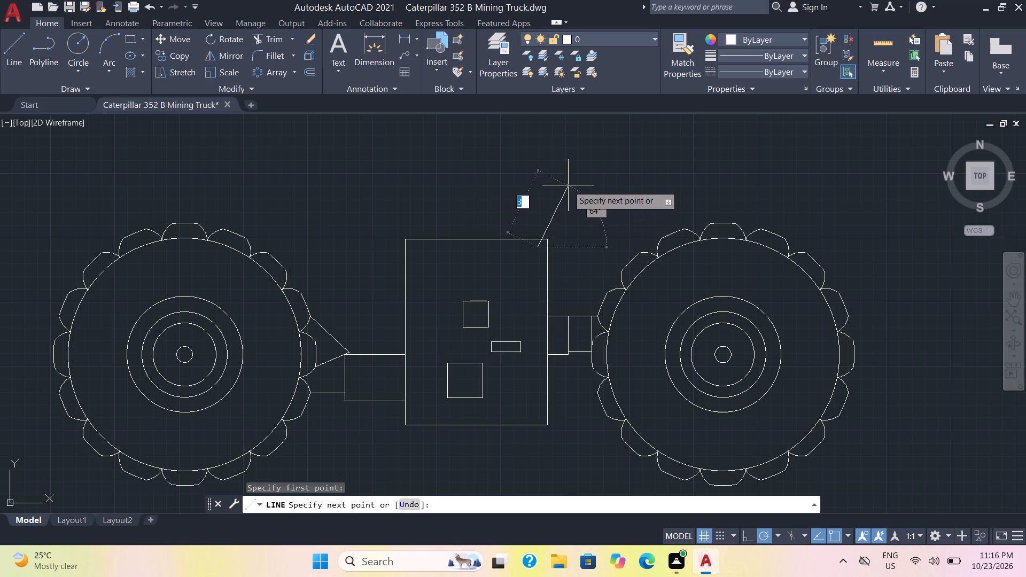
pyautogui.scroll(-2, 581, 169)
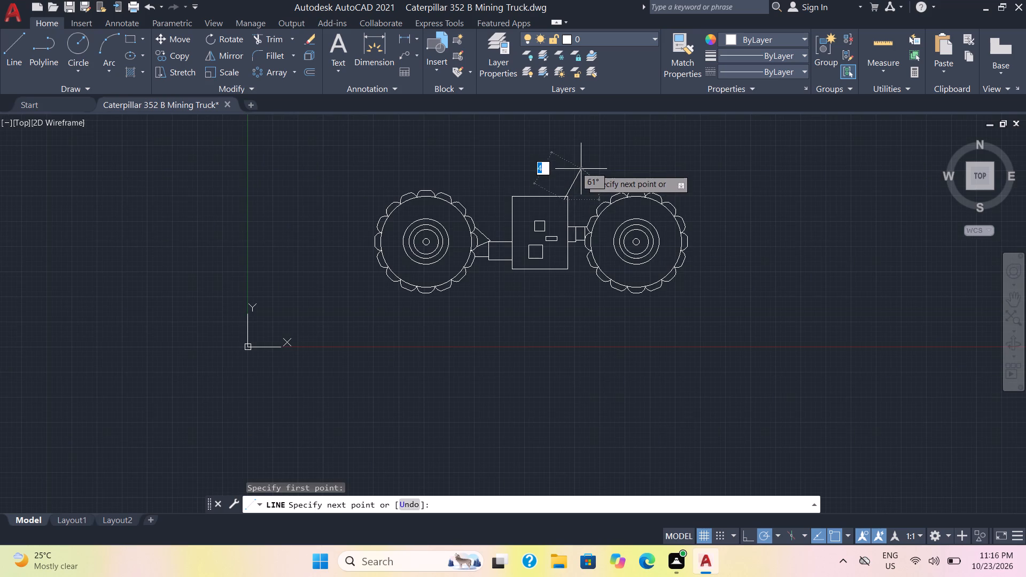
pyautogui.moveTo(581, 169); pyautogui.dragTo(416, 399, button='middle')
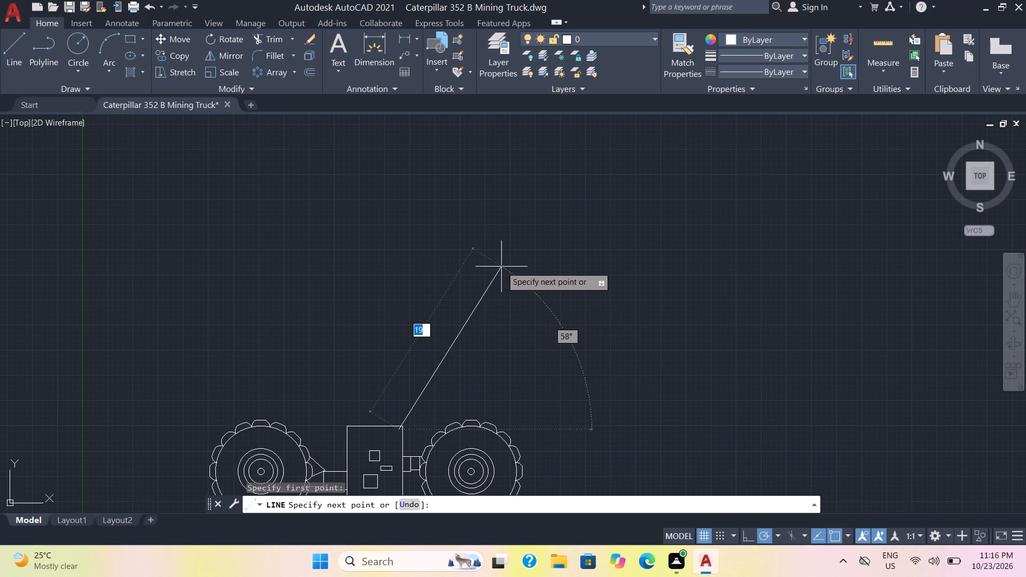
pyautogui.click(503, 240)
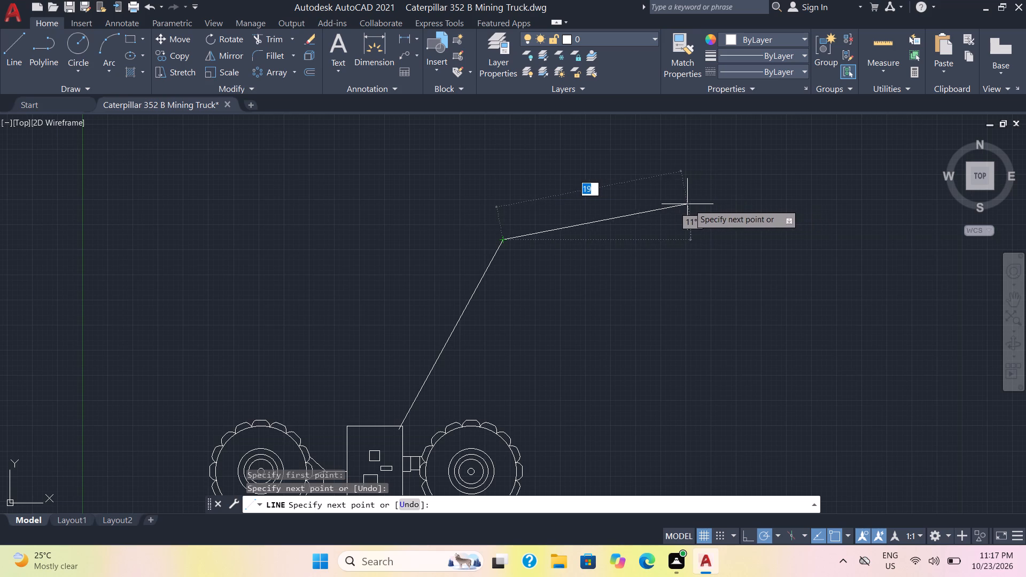
pyautogui.click(721, 213)
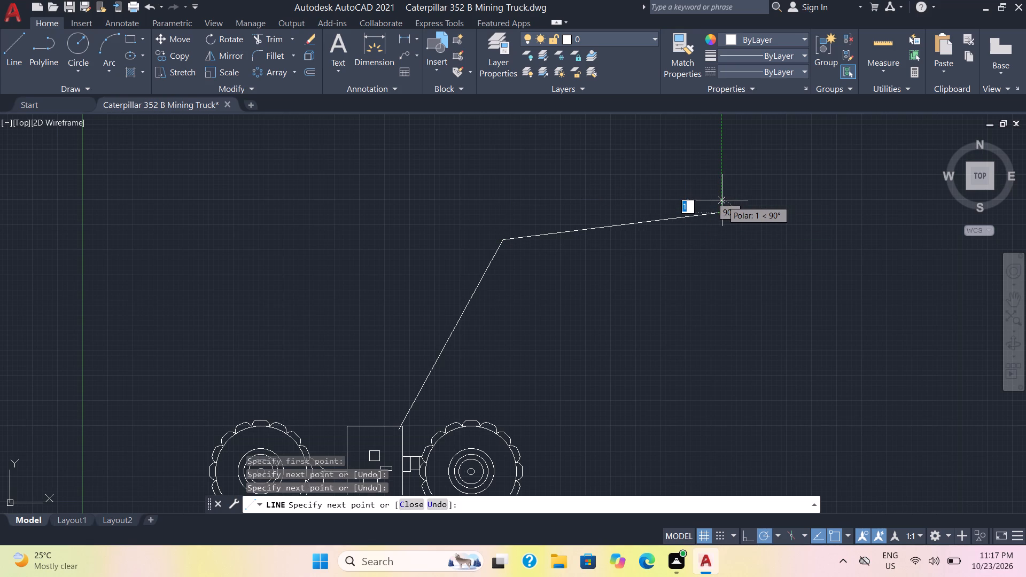
# Continue the outline with a short vertical about 1 high, a horizontal about 23 leftward, and a down-left slope about 6 long.
pyautogui.click(722, 200)
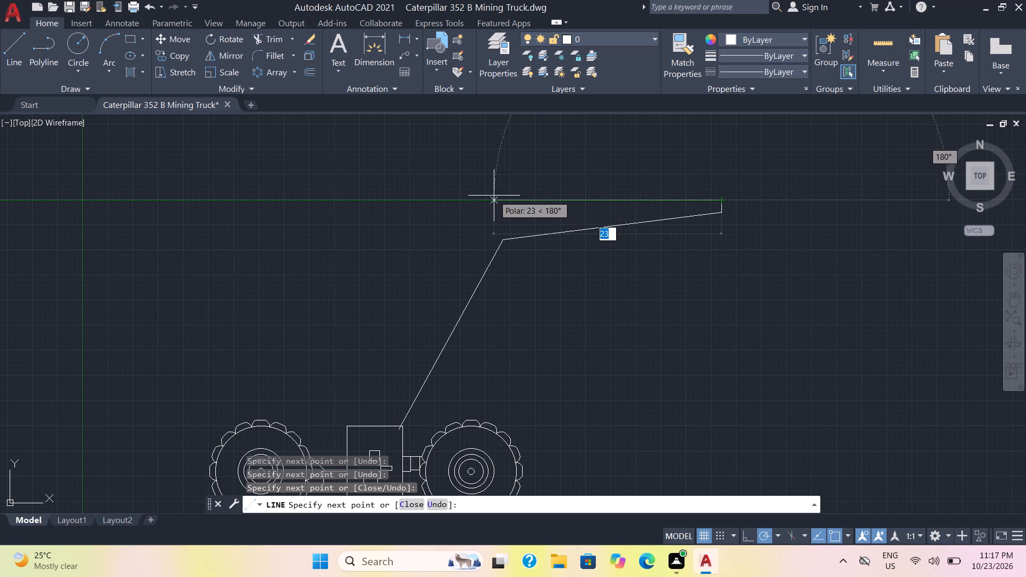
pyautogui.click(495, 201)
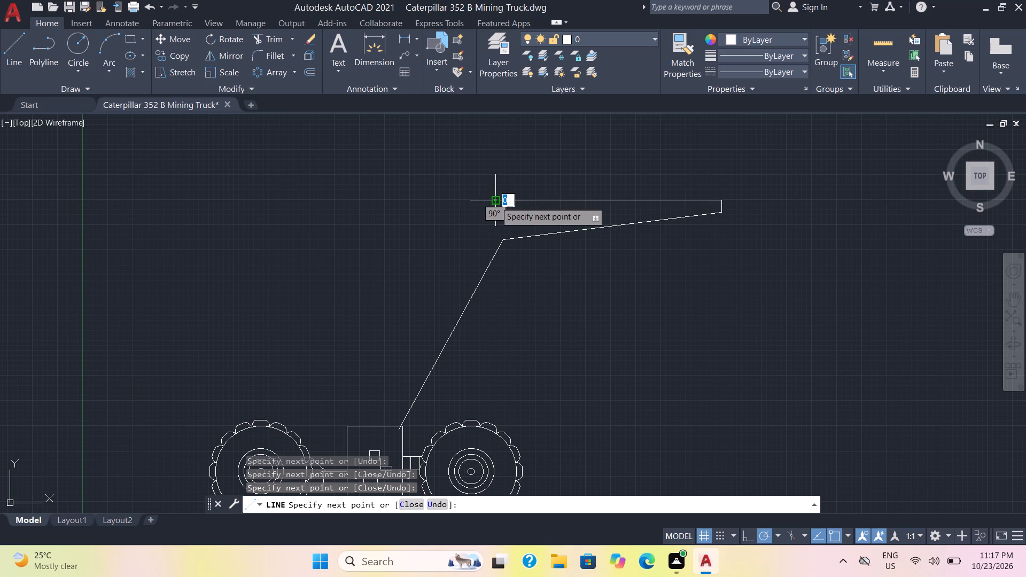
pyautogui.click(449, 245)
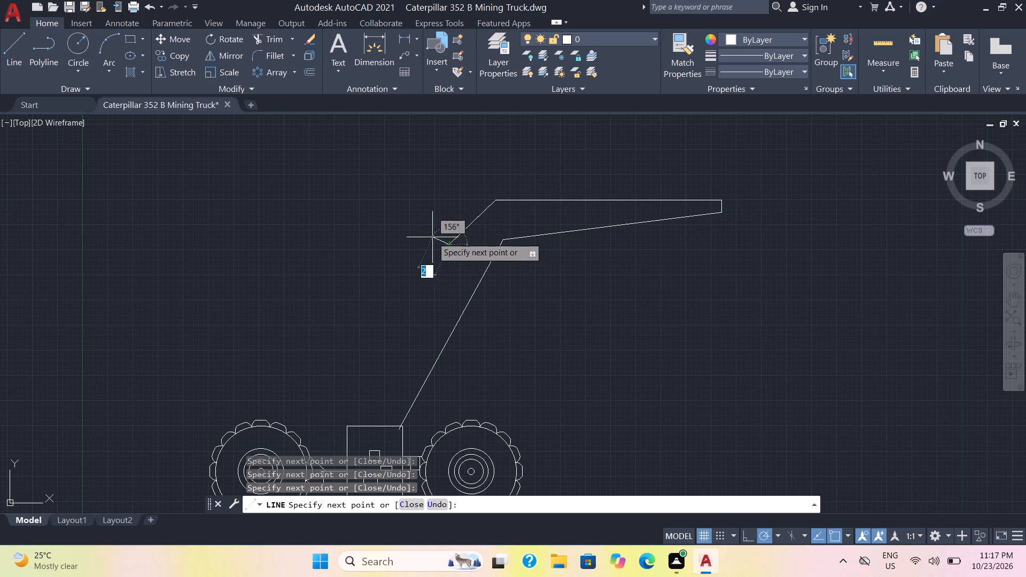
pyautogui.press('Escape')
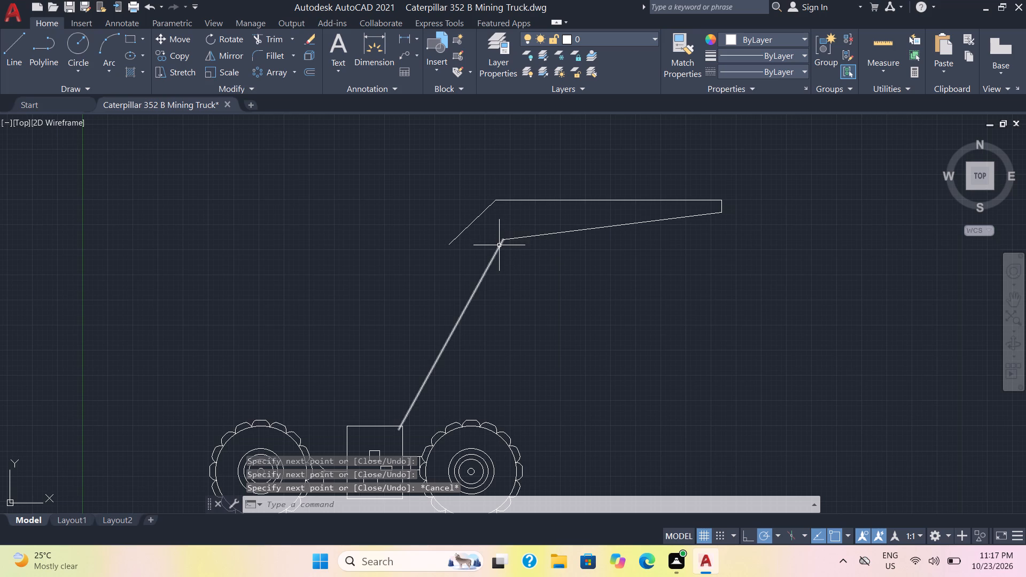
# Fillet the corner between the long steep line and the shallow sloping line with radius 10.
pyautogui.click(499, 246)
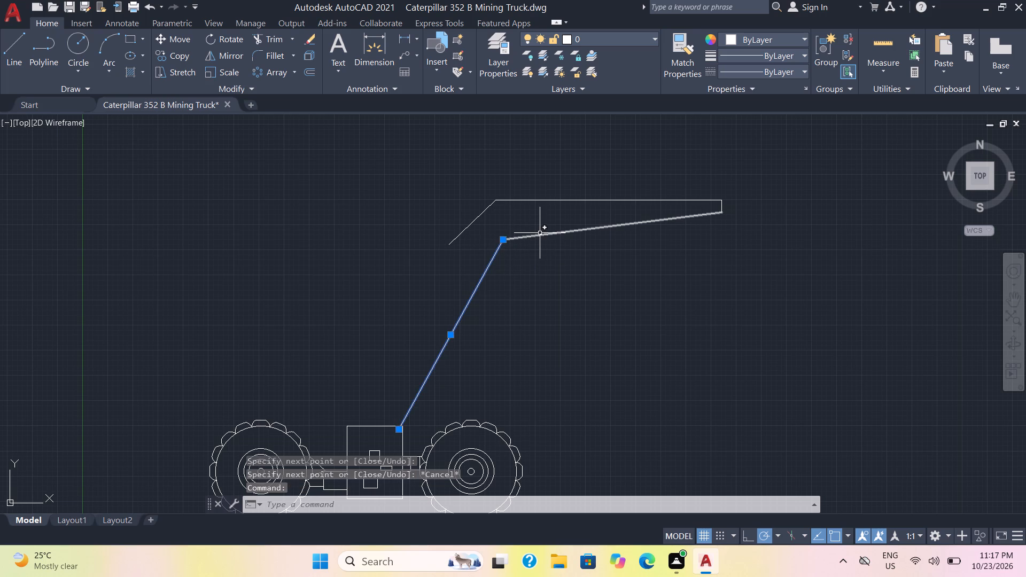
pyautogui.click(540, 233)
pyautogui.click(549, 236)
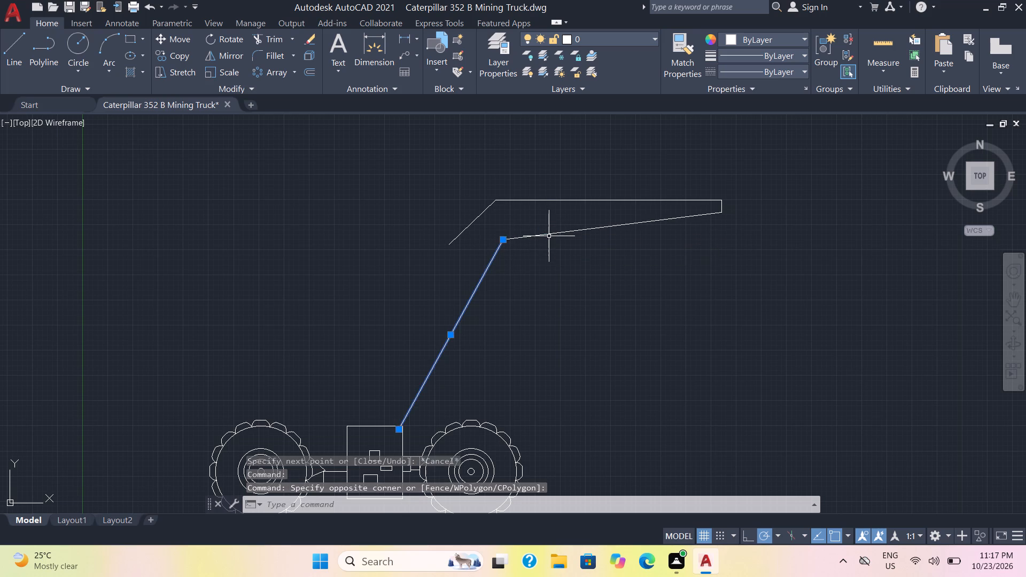
pyautogui.click(549, 235)
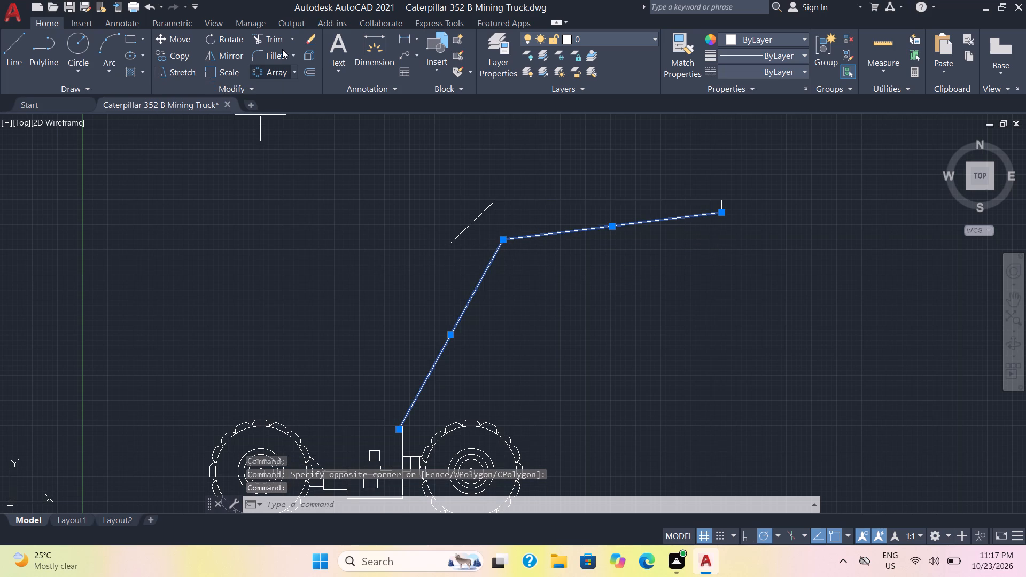
pyautogui.moveTo(277, 54); pyautogui.dragTo(273, 63)
pyautogui.click(293, 58)
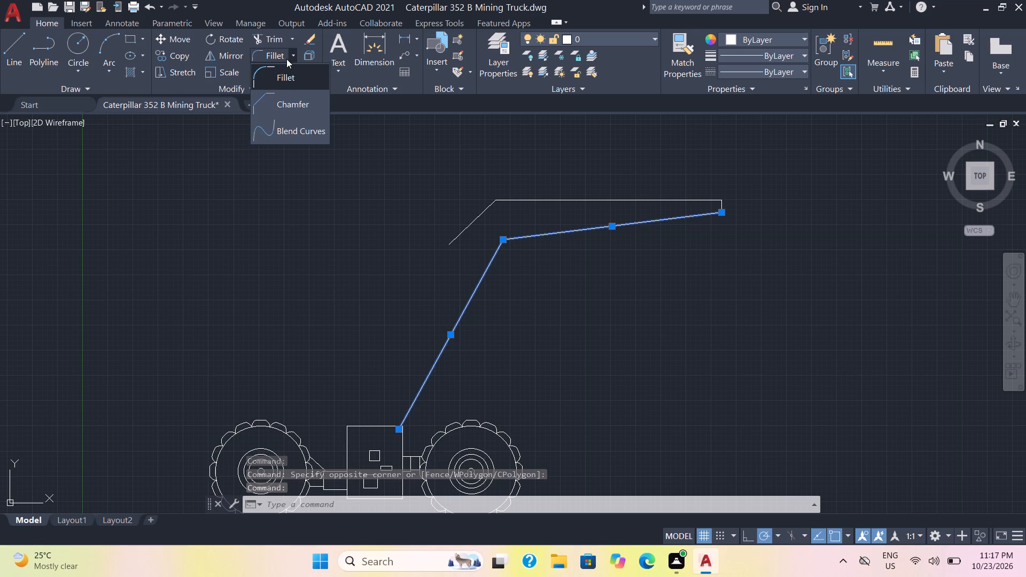
pyautogui.click(285, 68)
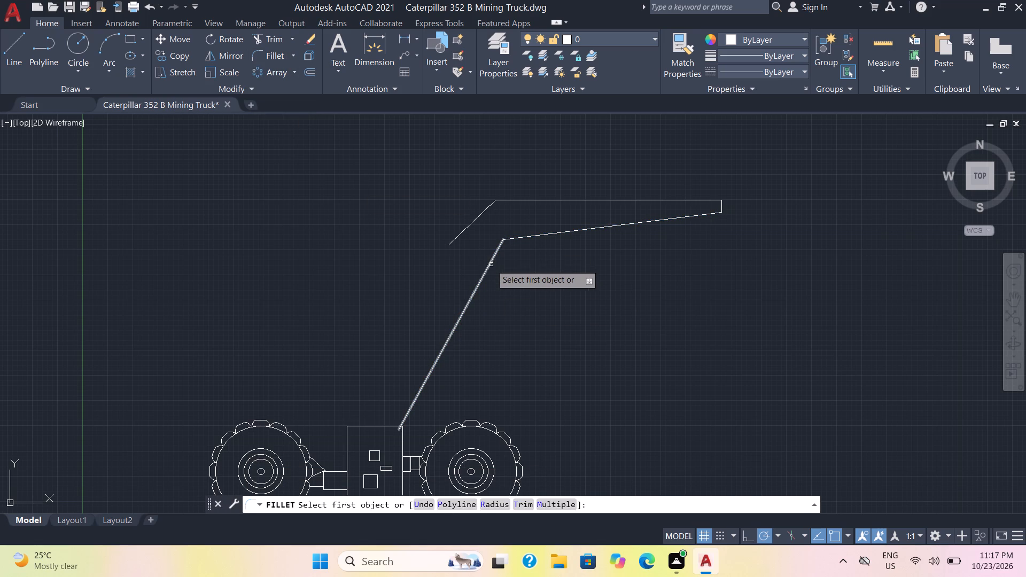
pyautogui.click(491, 264)
pyautogui.press('r')
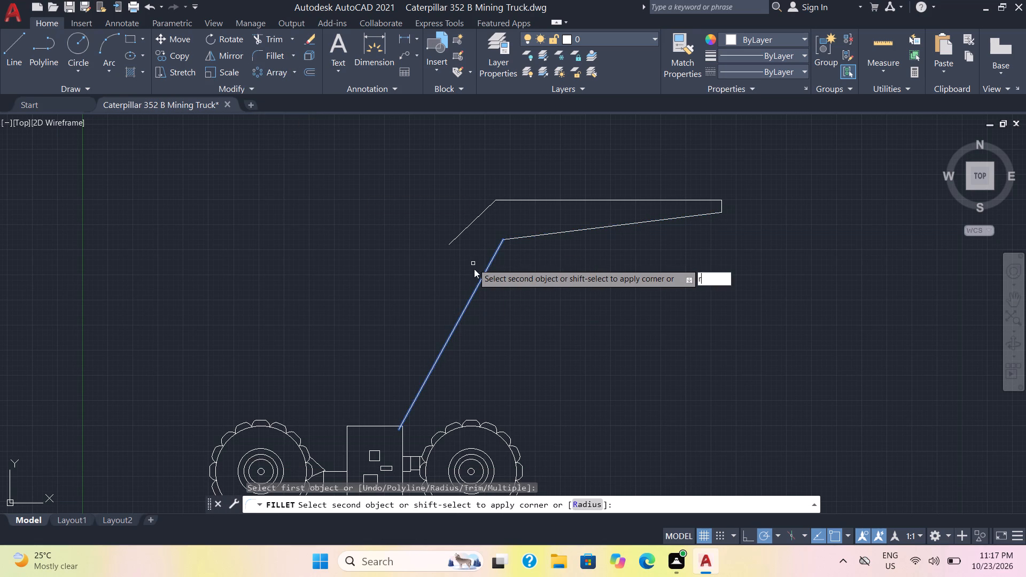
pyautogui.press('Return')
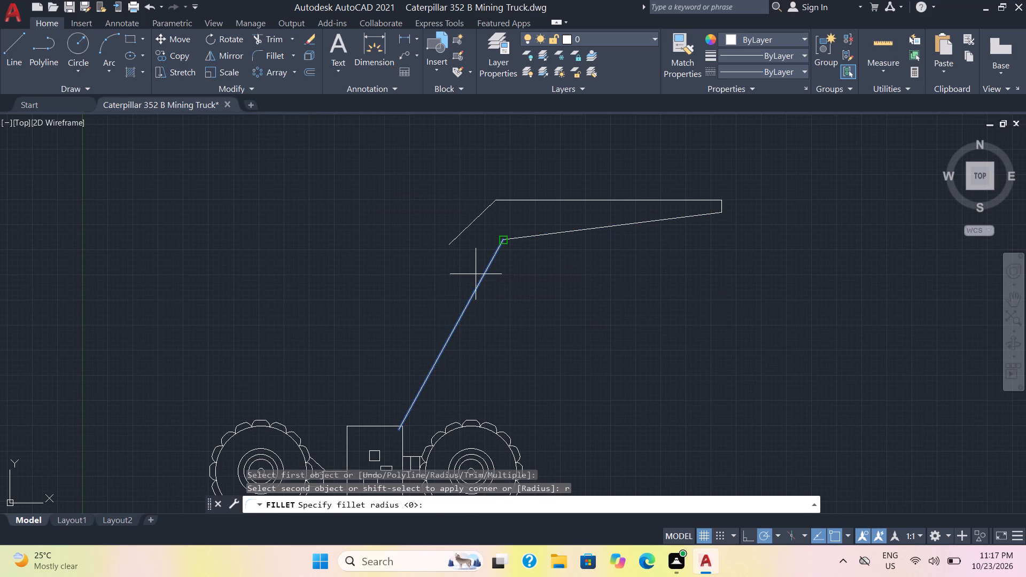
pyautogui.press('1')
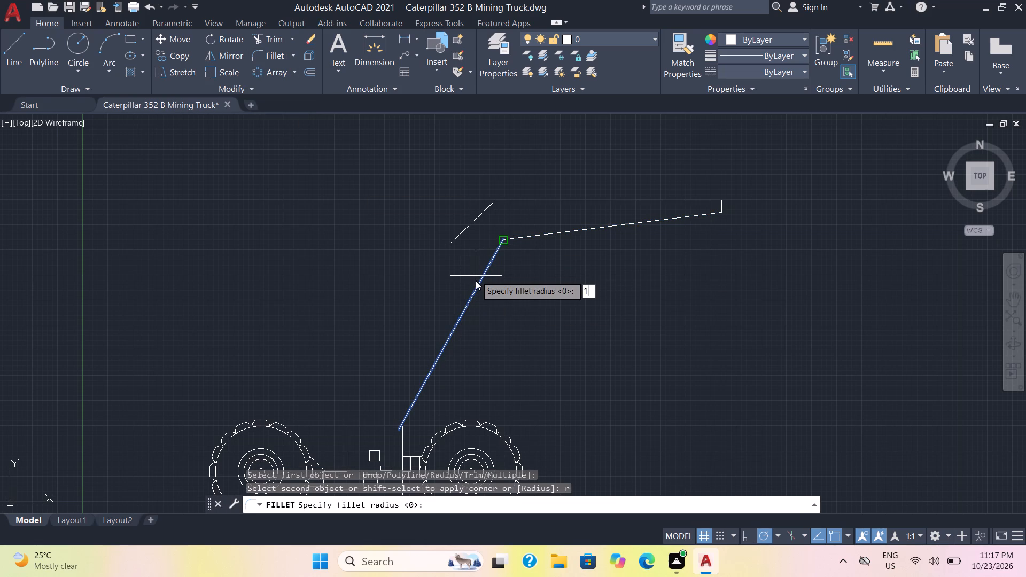
pyautogui.press('0')
pyautogui.press('Return')
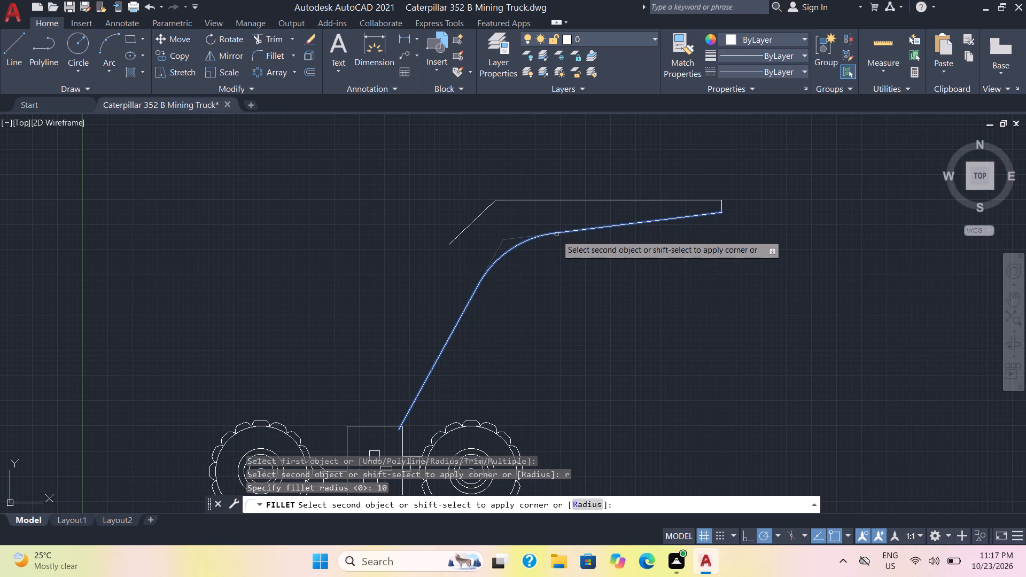
pyautogui.click(556, 235)
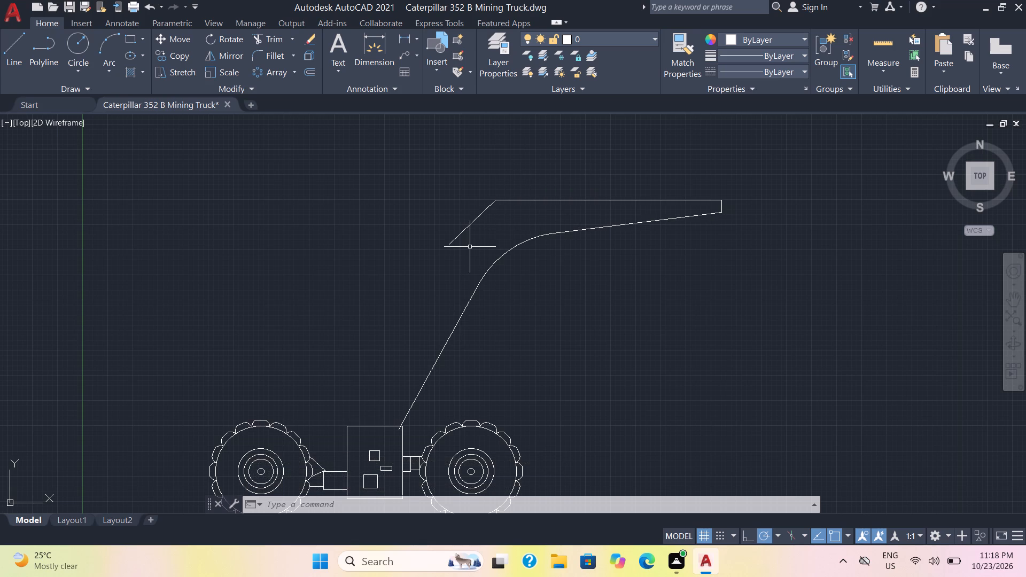
# From the upper slope's free lower end, draw a horizontal line about 31 leftward and a vertical line about 9 down.
pyautogui.moveTo(425, 280); pyautogui.dragTo(545, 190, button='middle')
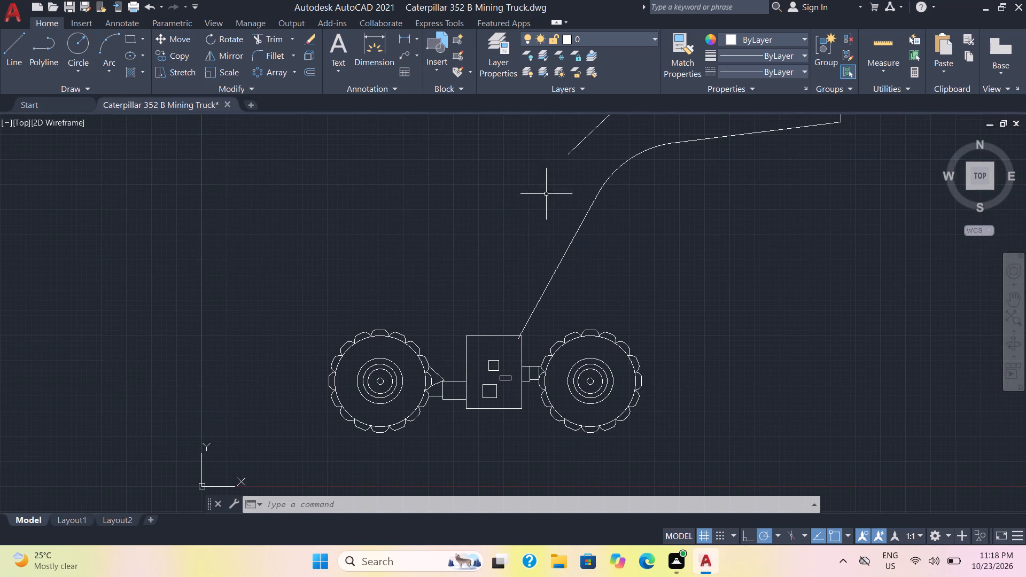
pyautogui.scroll(-1, 532, 236)
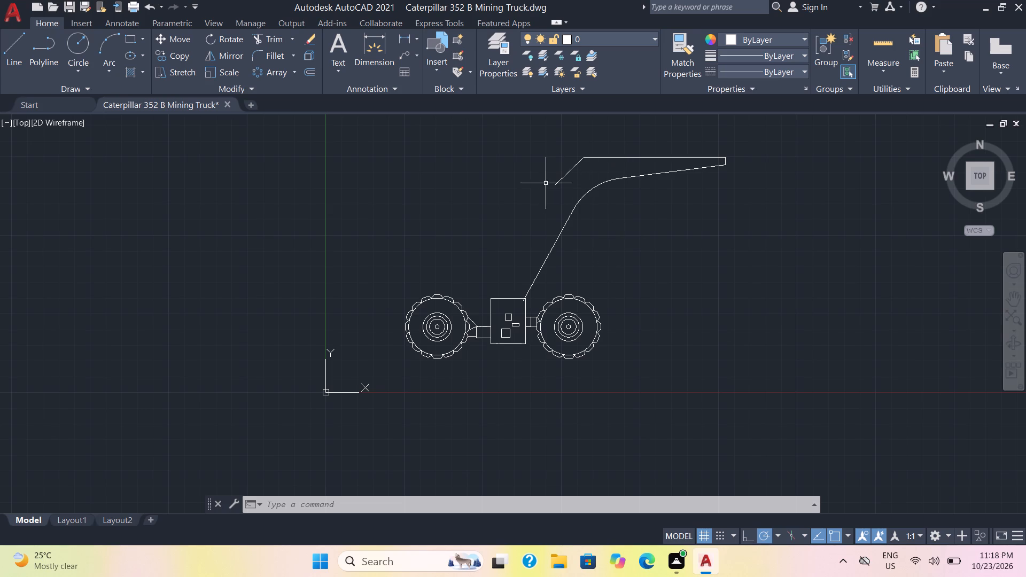
pyautogui.click(10, 58)
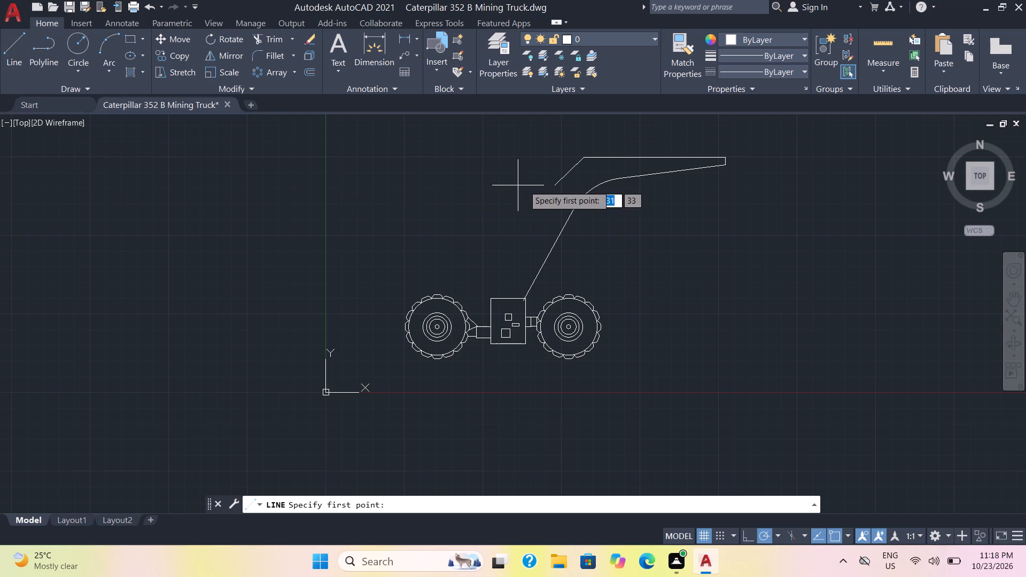
pyautogui.click(555, 186)
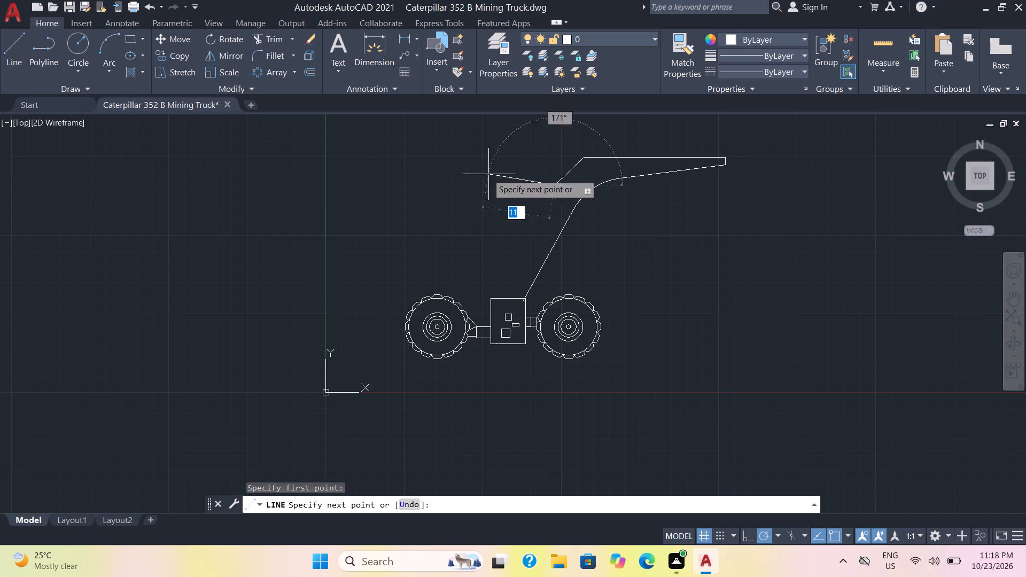
pyautogui.click(359, 187)
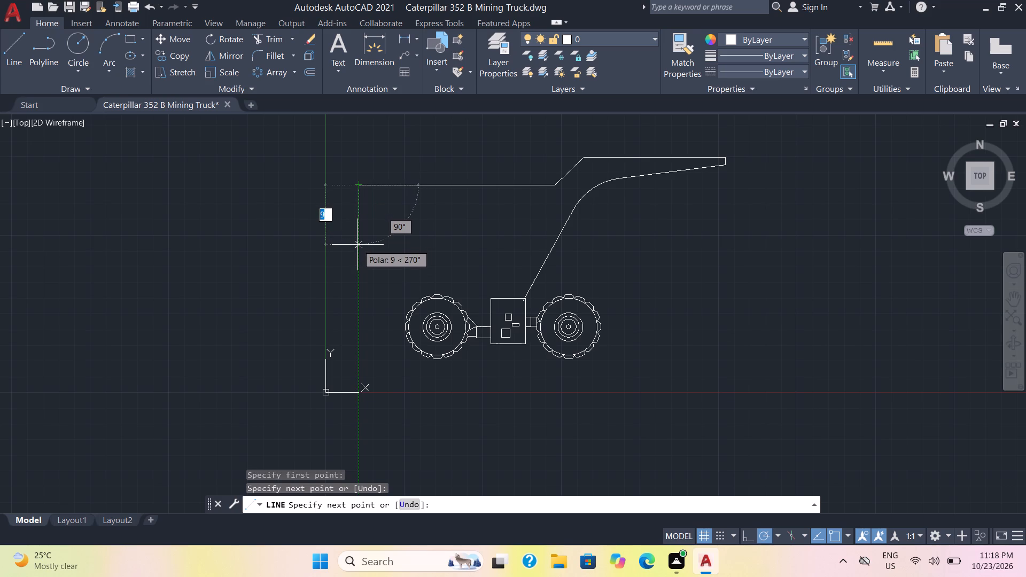
pyautogui.click(357, 246)
pyautogui.moveTo(377, 225); pyautogui.dragTo(538, 259, button='middle')
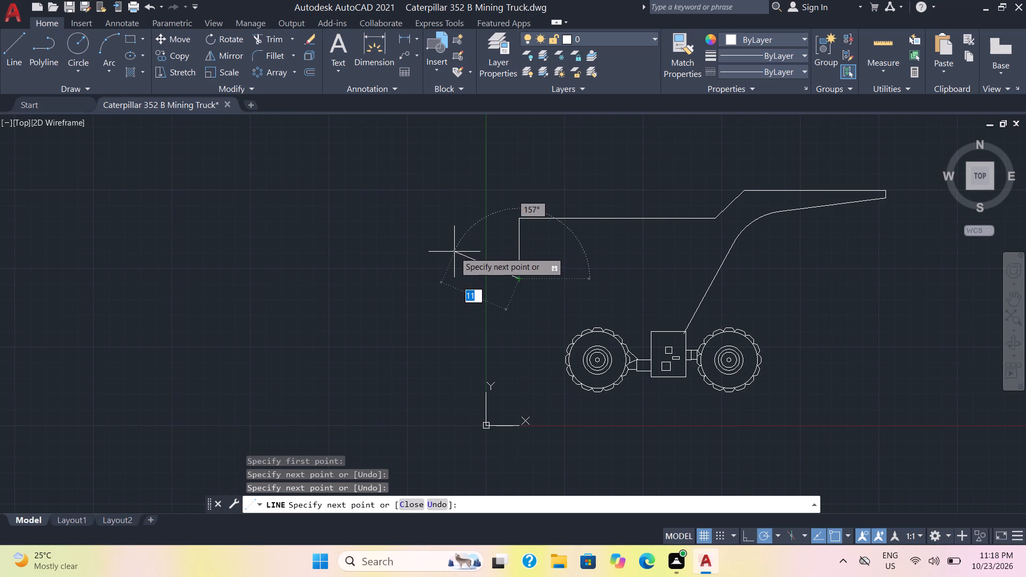
pyautogui.press('Escape')
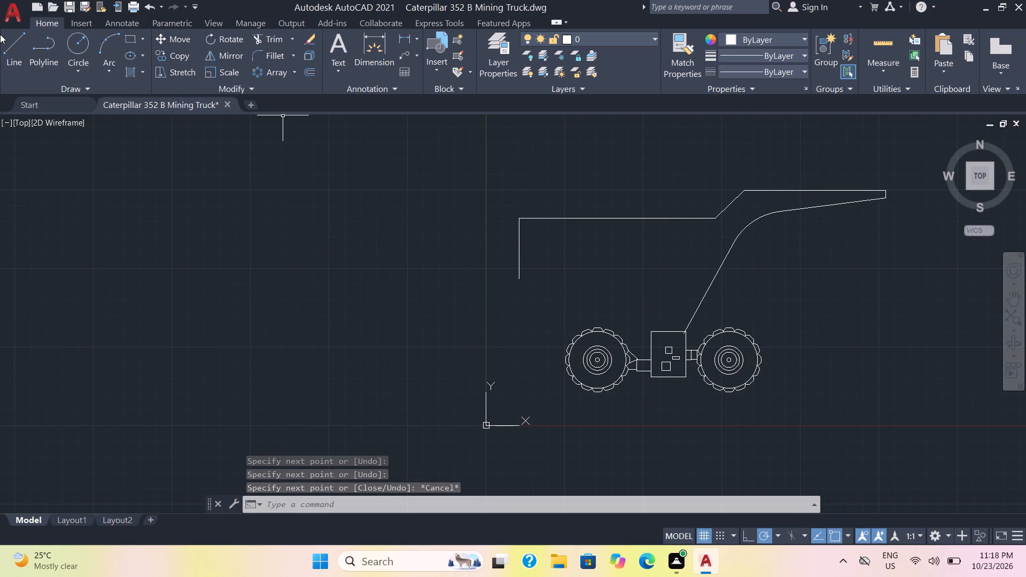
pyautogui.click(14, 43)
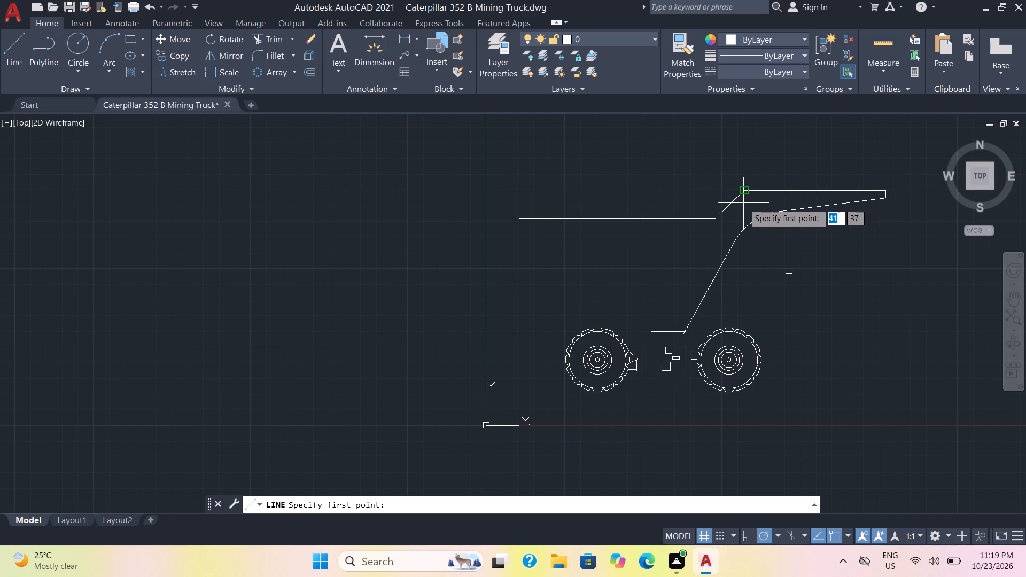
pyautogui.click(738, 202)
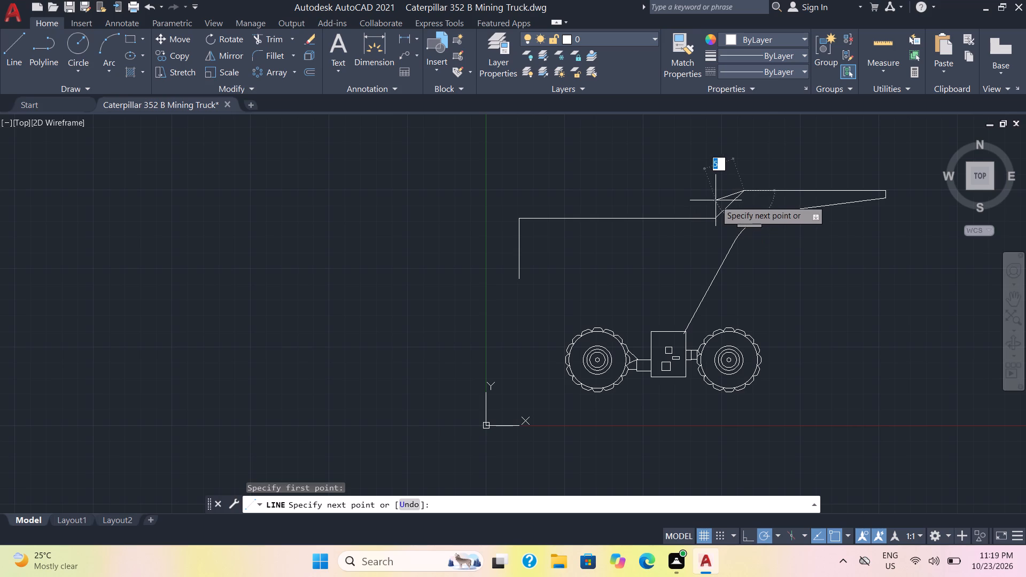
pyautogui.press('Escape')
# From beside the canopy slope, draw the outer body outline: about 40 leftward, a down-left slope, about 3 down, and a floor line about 34 long descending at 8°.
pyautogui.press('space')
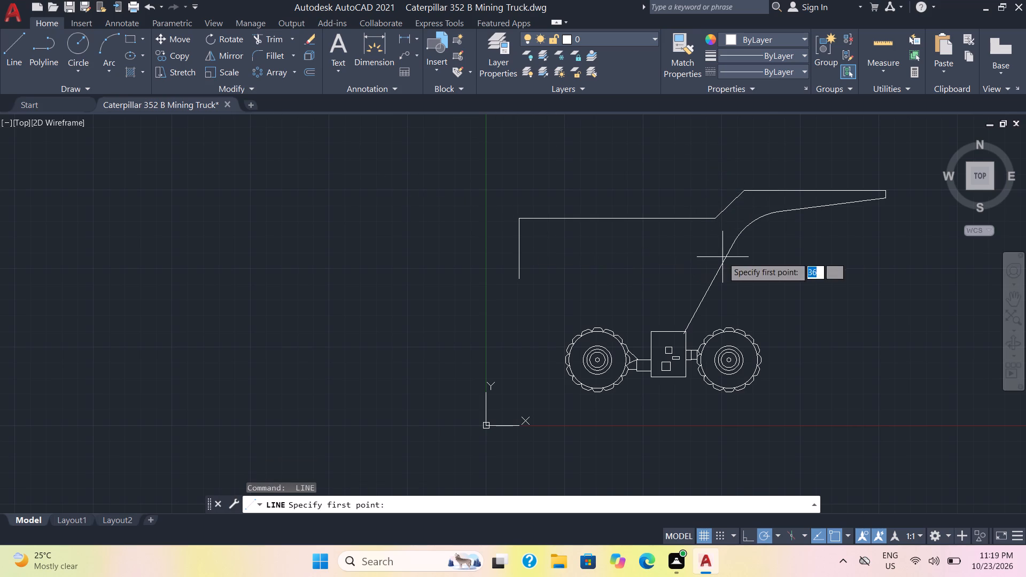
pyautogui.click(744, 208)
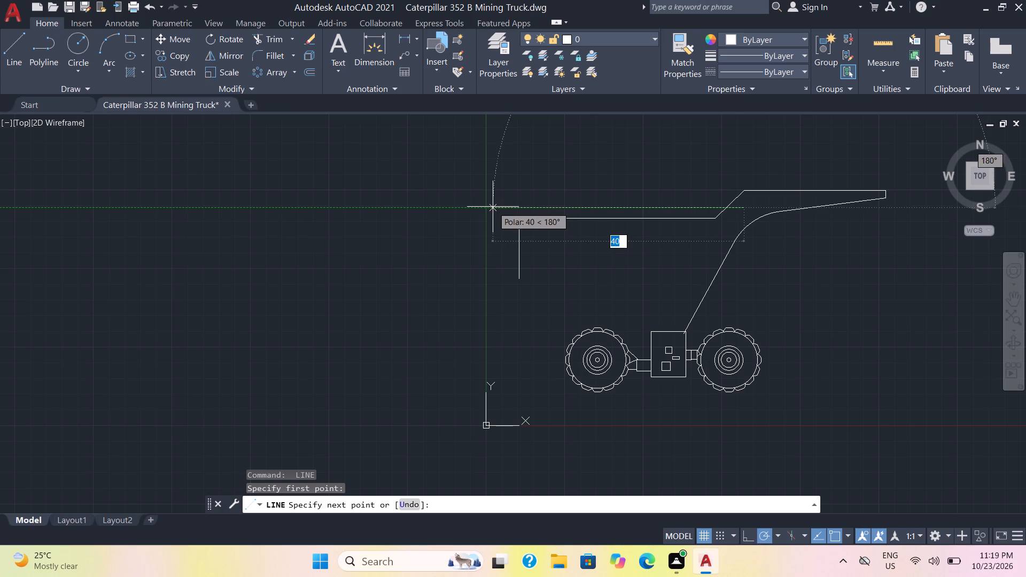
pyautogui.click(493, 207)
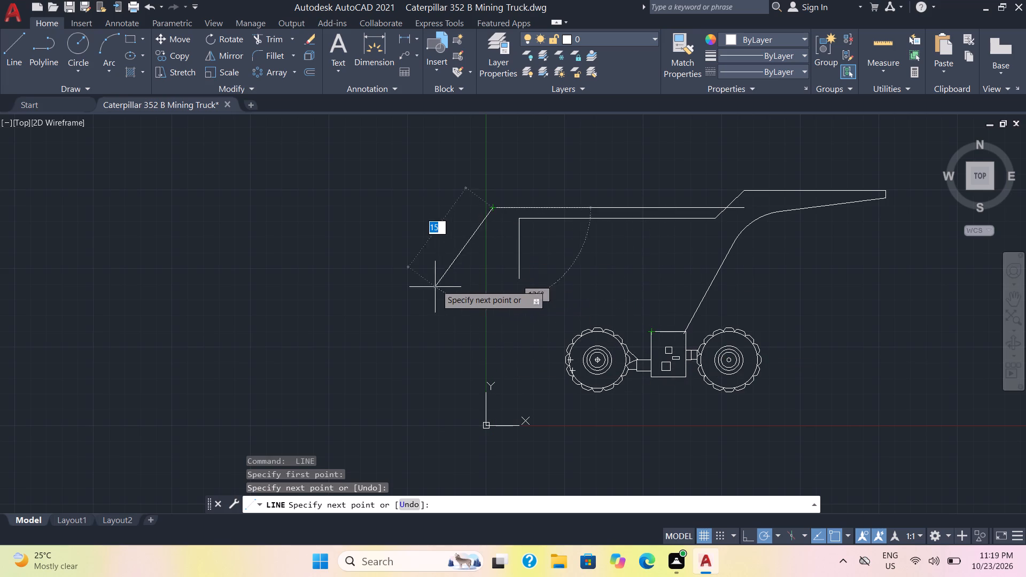
pyautogui.click(474, 257)
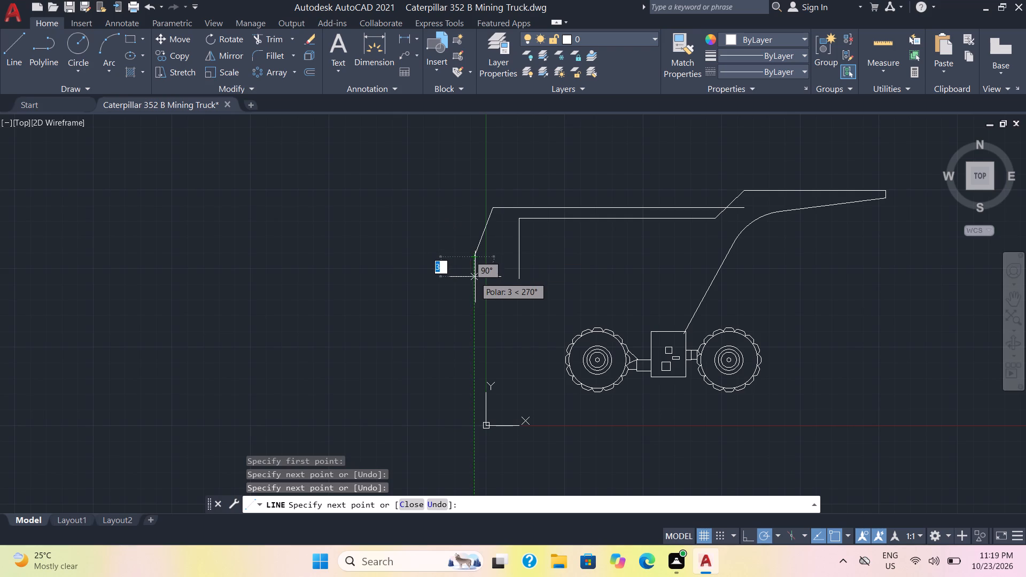
pyautogui.click(476, 278)
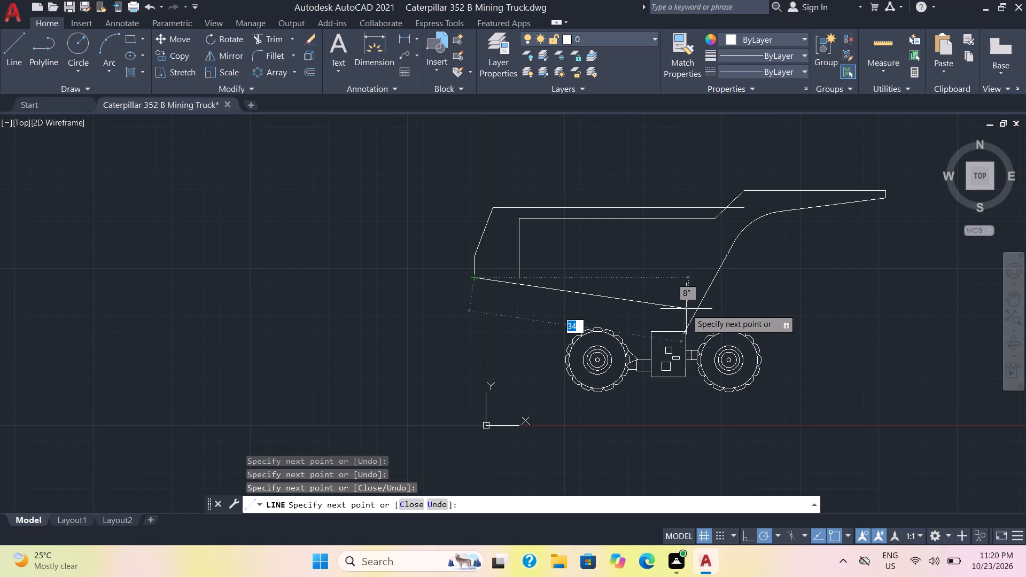
pyautogui.click(686, 309)
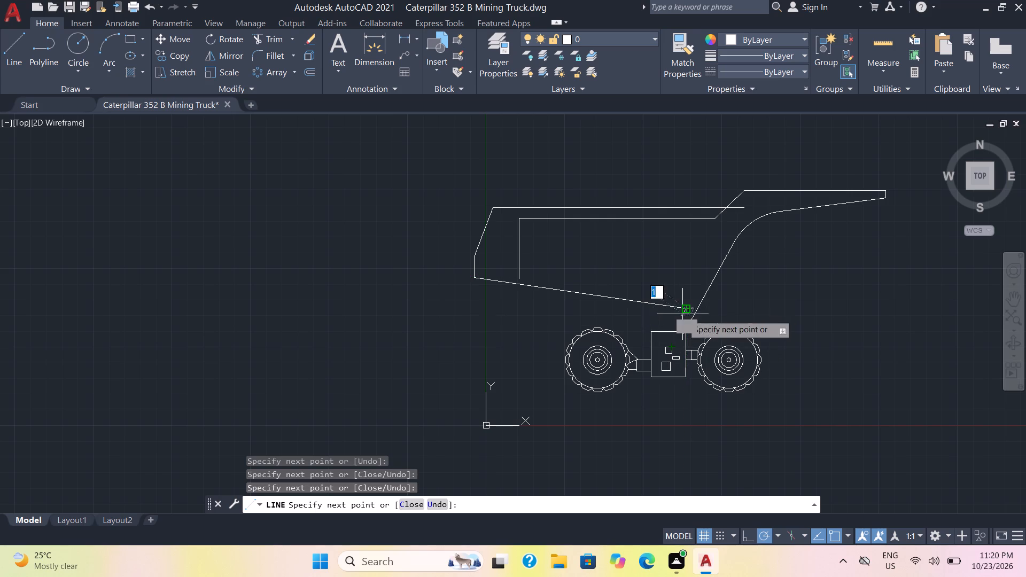
# Continue the outline with a small stepped, notched underside leftward above the central rectangle, using short segments about 1 long or less.
pyautogui.scroll(3, 693, 311)
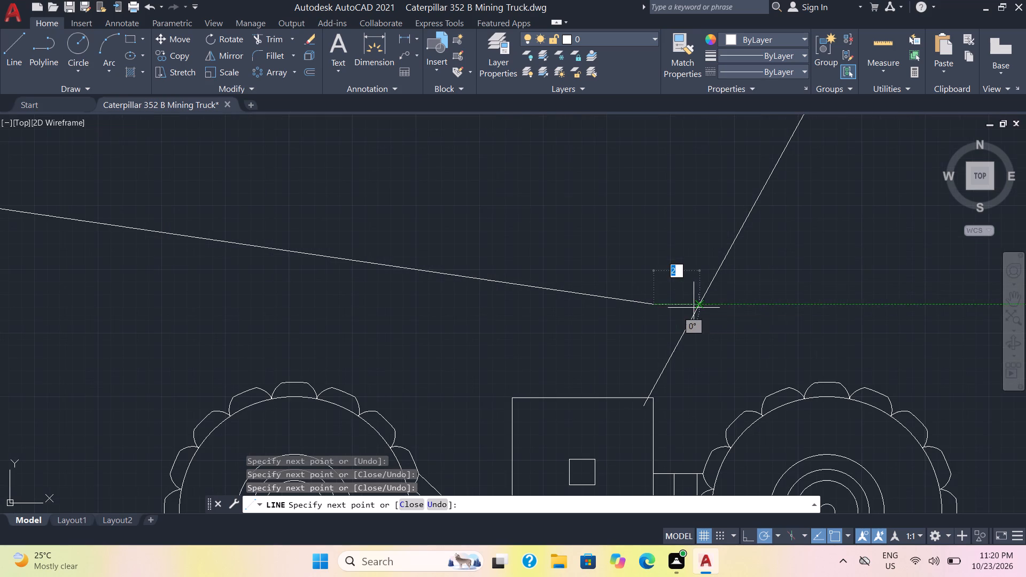
pyautogui.click(649, 335)
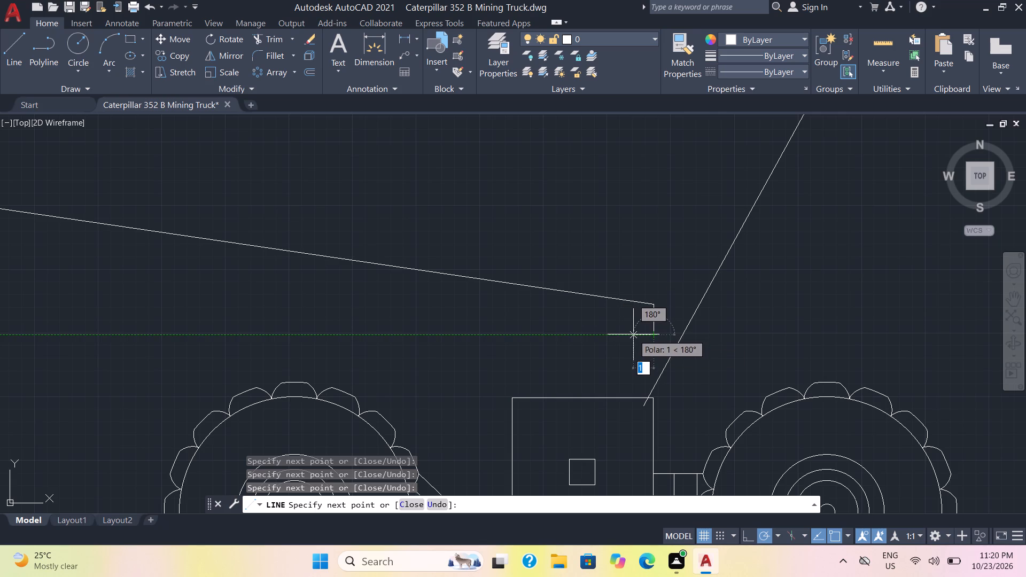
pyautogui.click(633, 334)
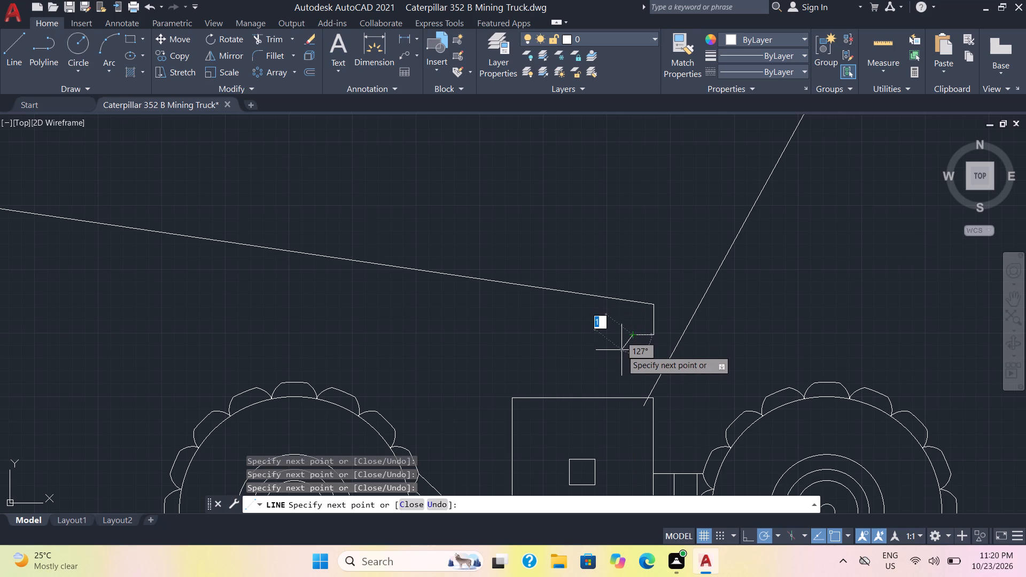
pyautogui.click(622, 357)
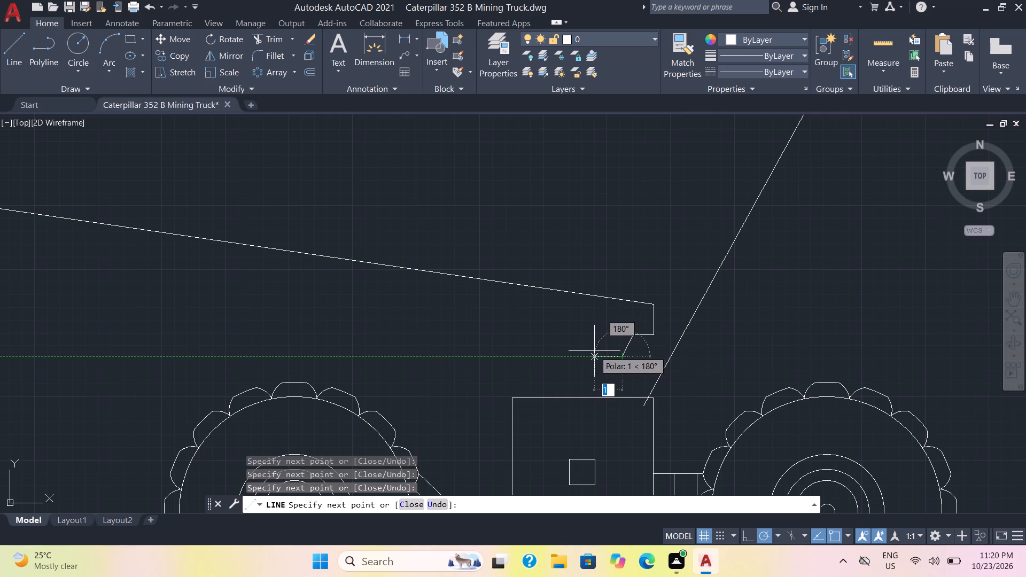
pyautogui.click(583, 357)
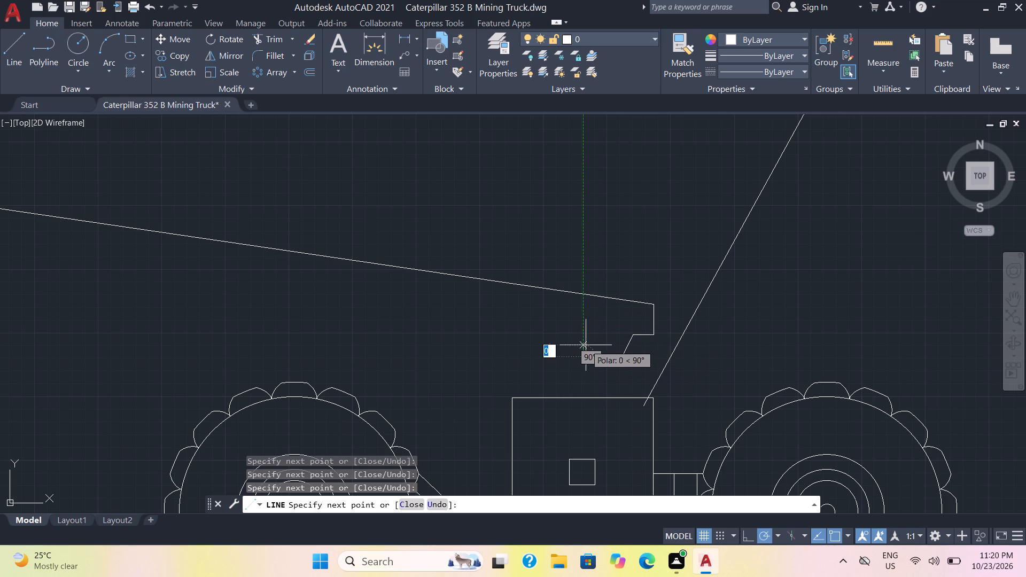
pyautogui.click(586, 331)
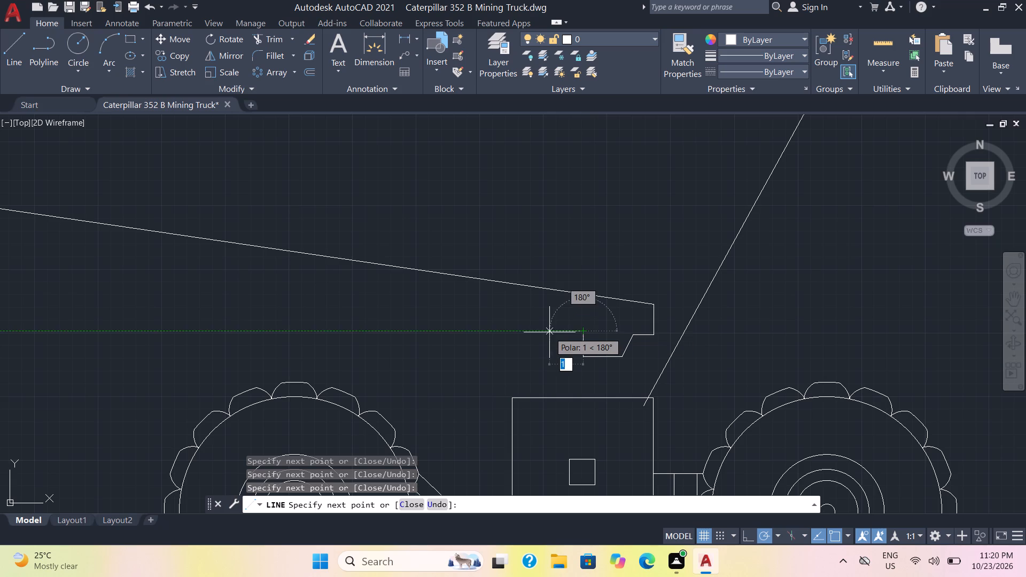
pyautogui.click(540, 330)
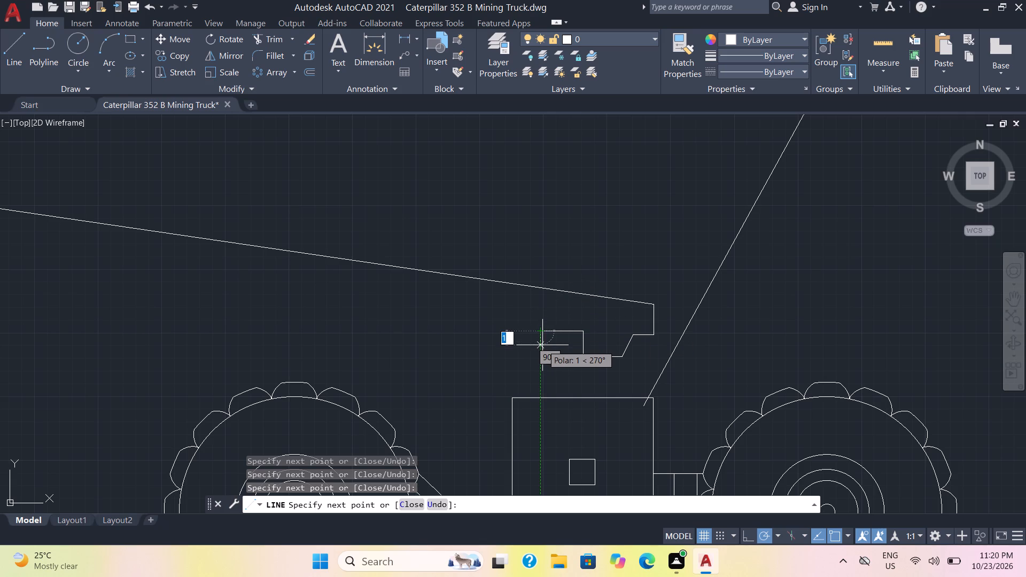
pyautogui.click(542, 348)
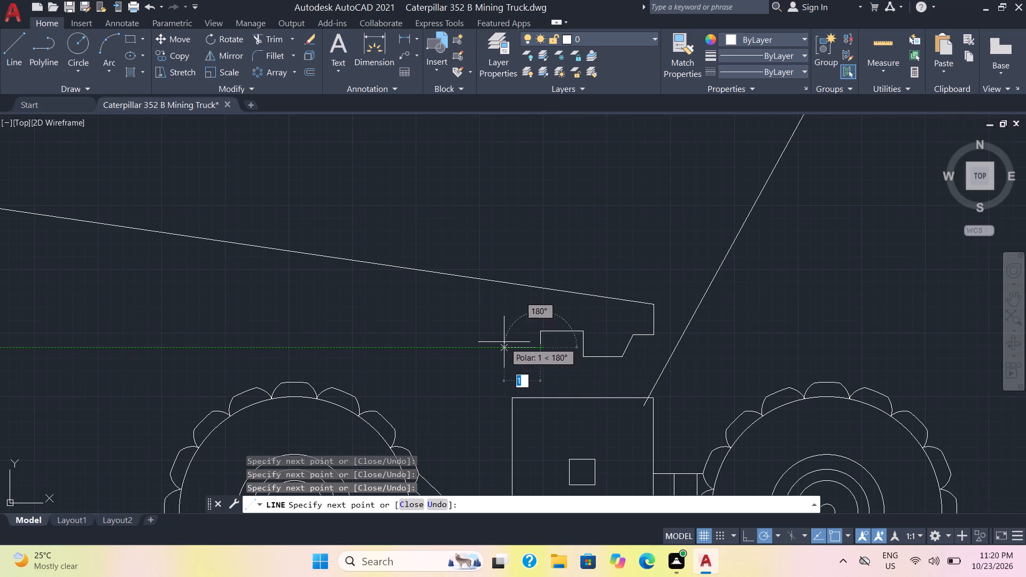
pyautogui.click(501, 340)
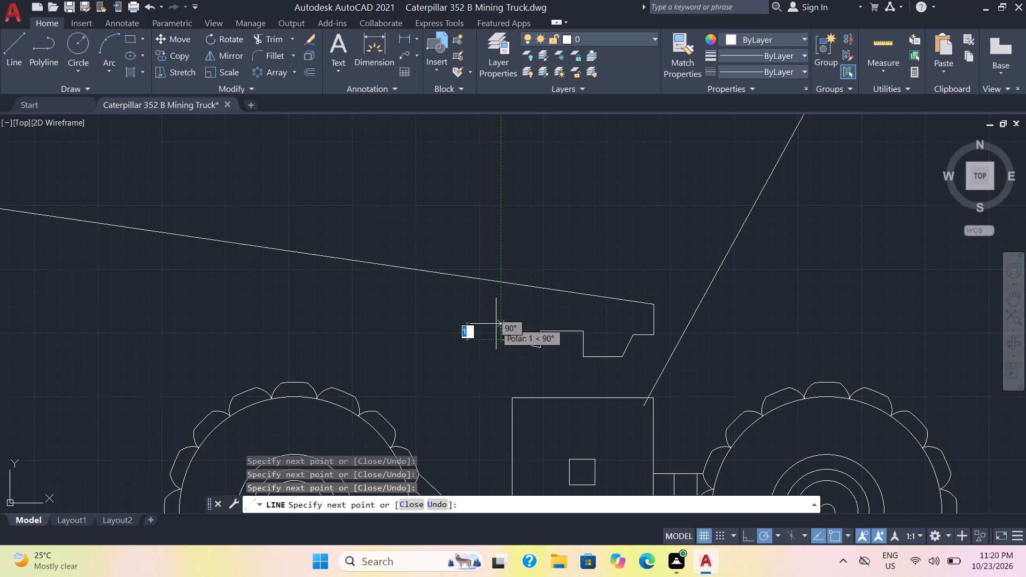
pyautogui.click(496, 324)
pyautogui.click(460, 321)
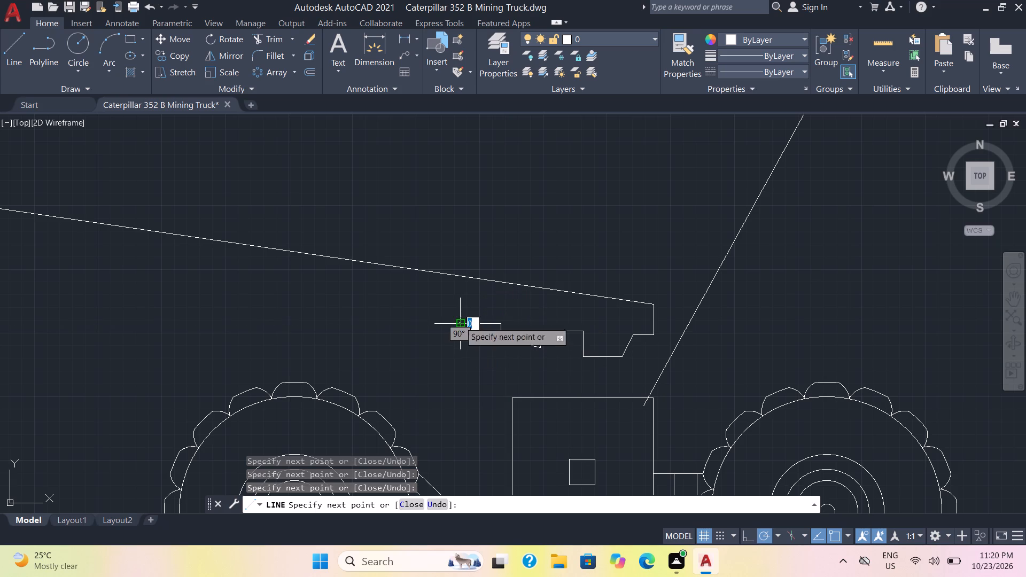
pyautogui.click(458, 334)
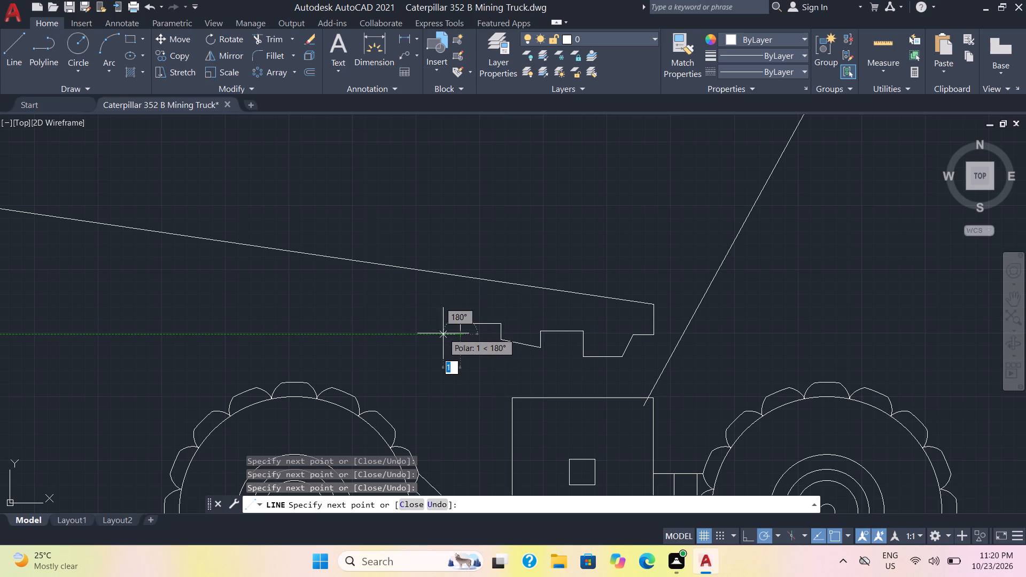
# Close the floor band with a line about 26 long back to beneath the body's rear edge and a short vertical to the floor line's start.
pyautogui.scroll(-3, 433, 328)
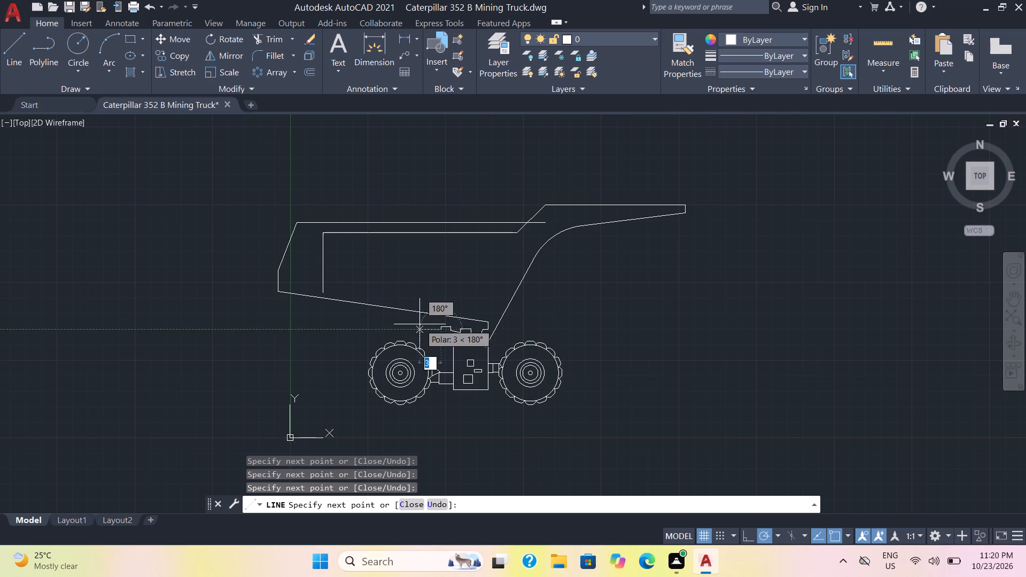
pyautogui.click(278, 310)
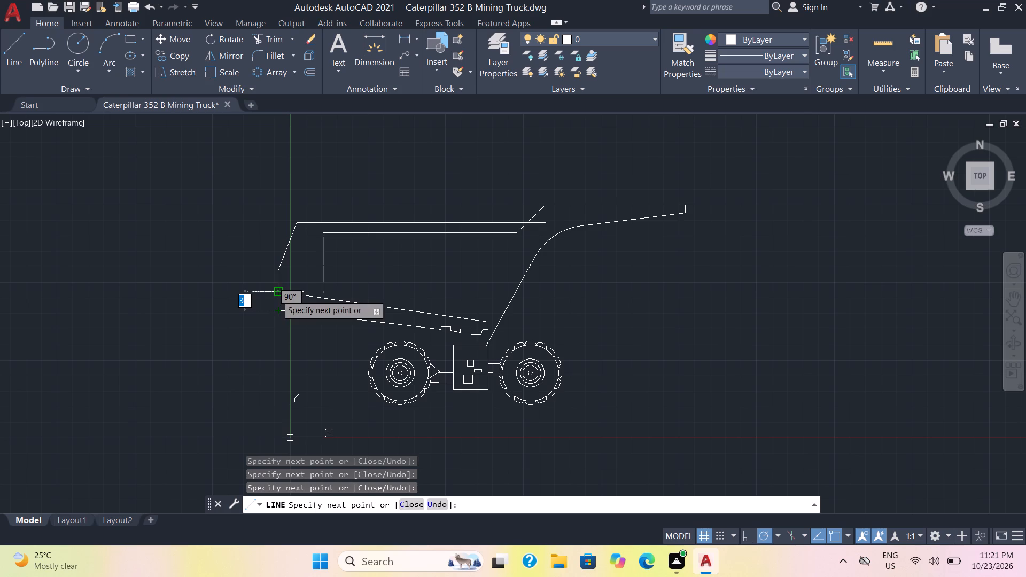
pyautogui.click(277, 295)
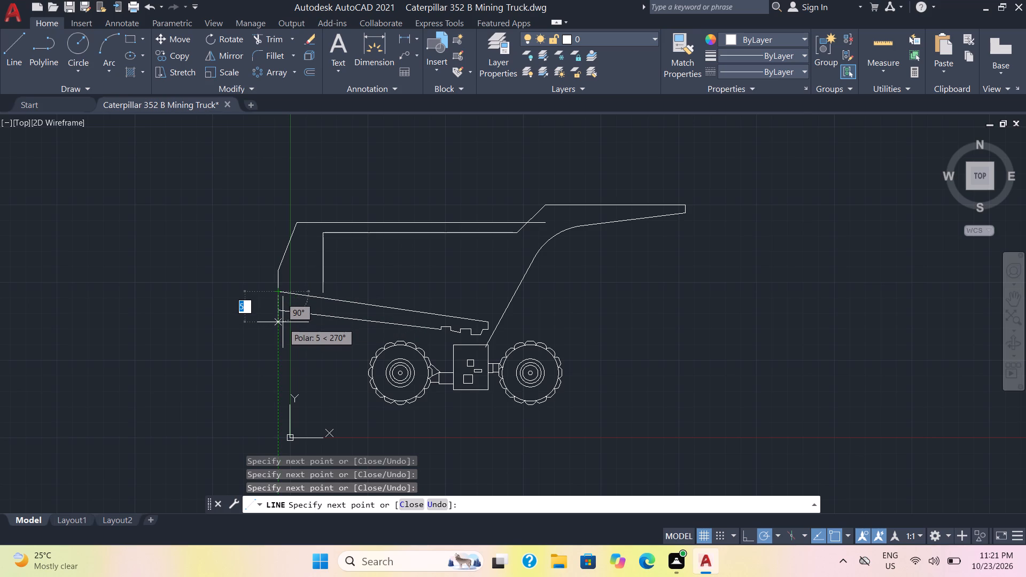
pyautogui.press('Escape')
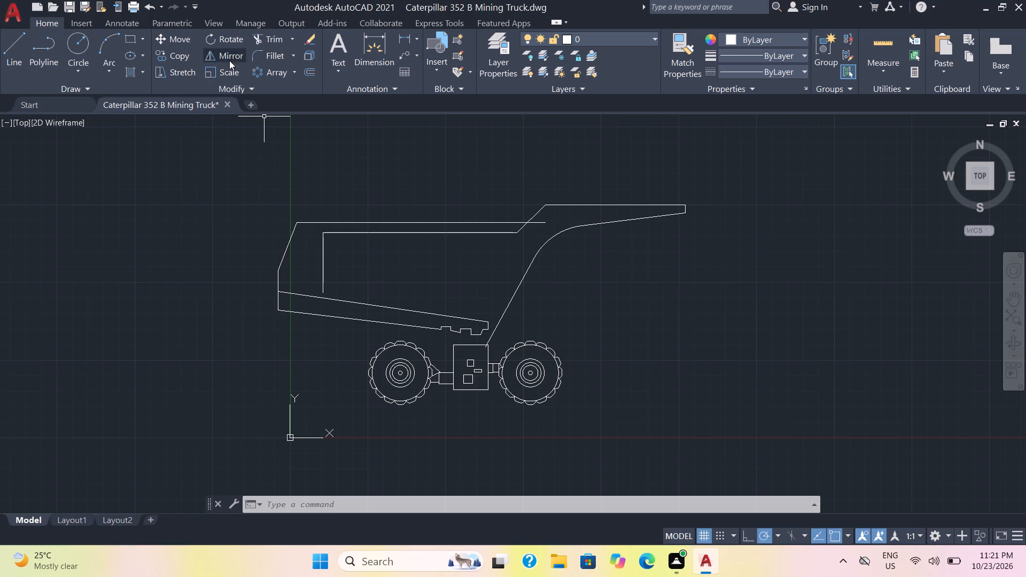
# Trim the end of the upper body line that overhangs past the canopy's slanted edge.
pyautogui.click(269, 39)
pyautogui.scroll(2, 550, 227)
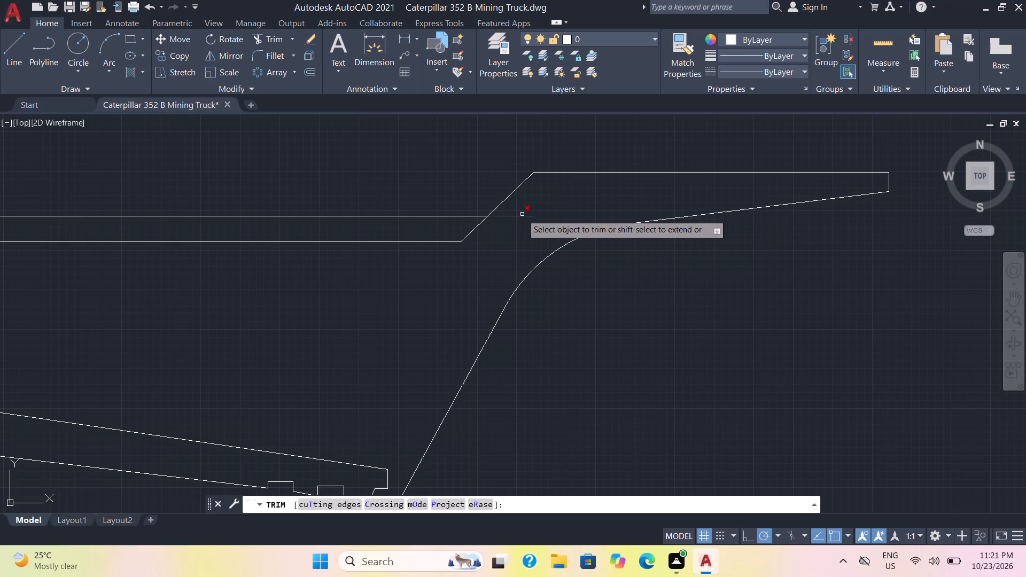
pyautogui.moveTo(524, 208); pyautogui.dragTo(519, 217)
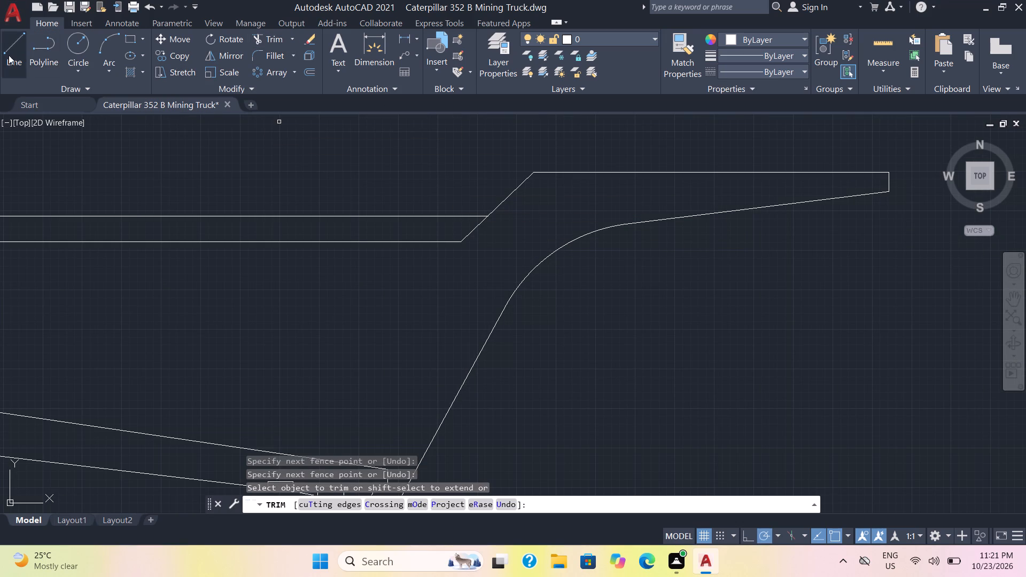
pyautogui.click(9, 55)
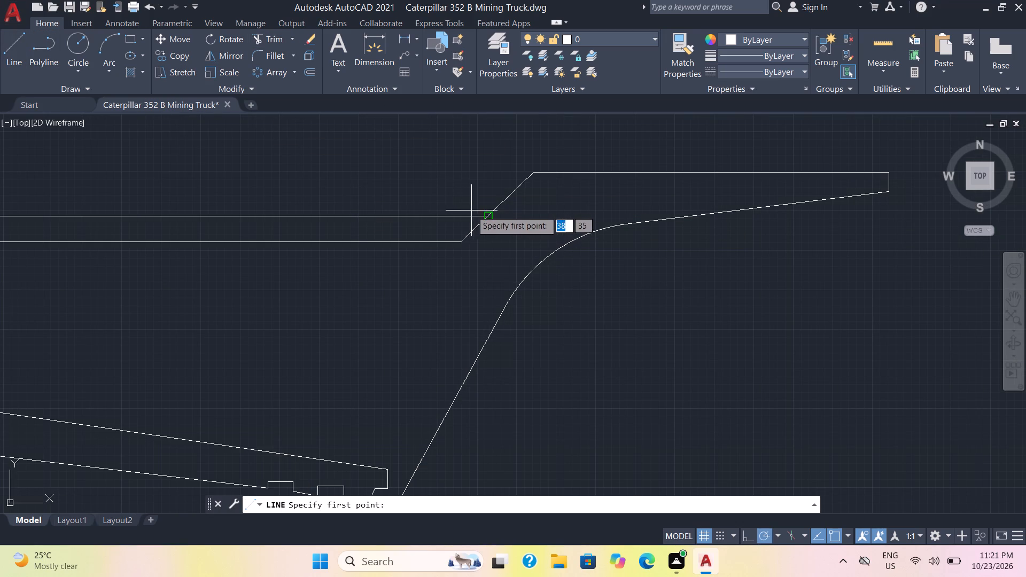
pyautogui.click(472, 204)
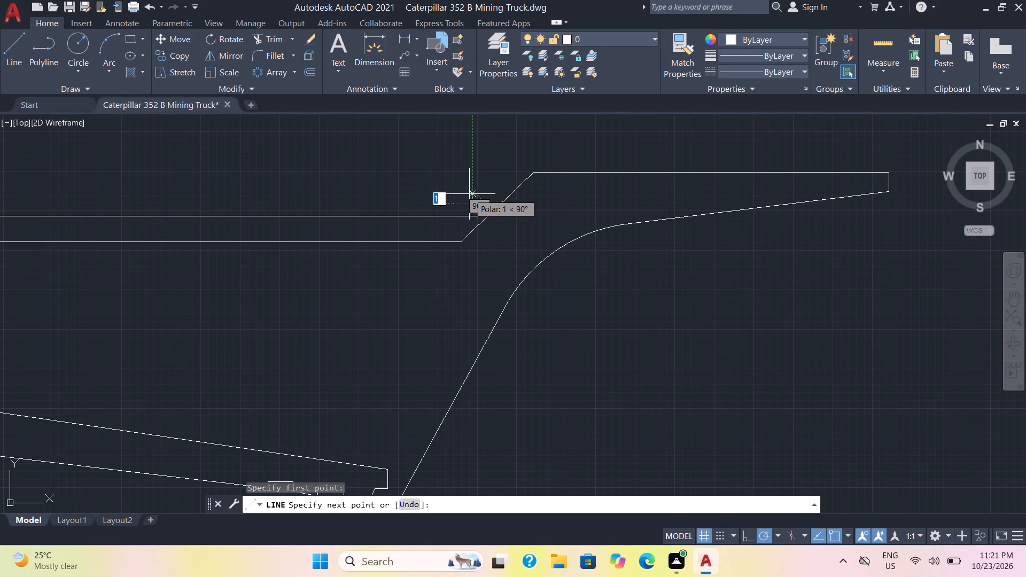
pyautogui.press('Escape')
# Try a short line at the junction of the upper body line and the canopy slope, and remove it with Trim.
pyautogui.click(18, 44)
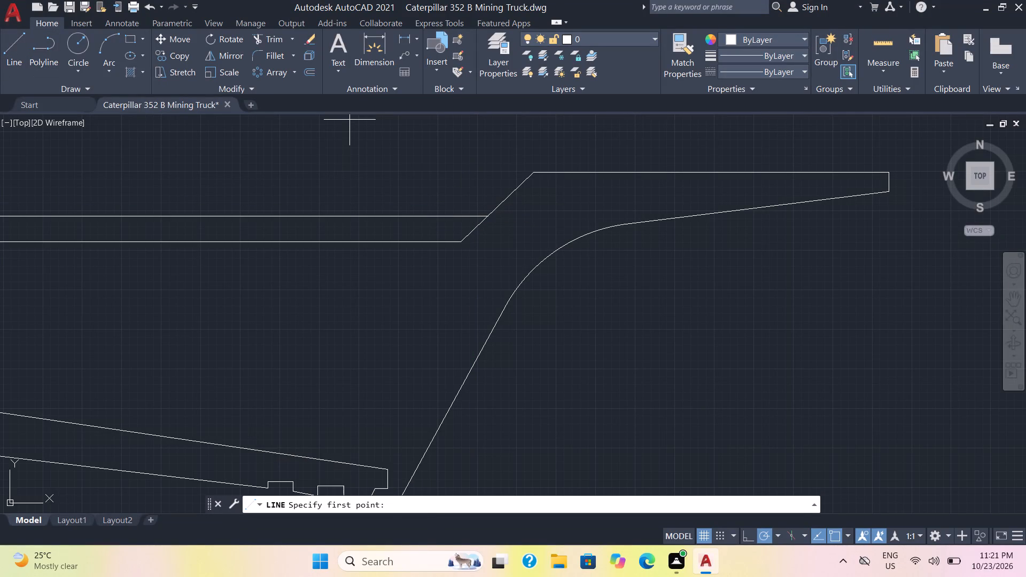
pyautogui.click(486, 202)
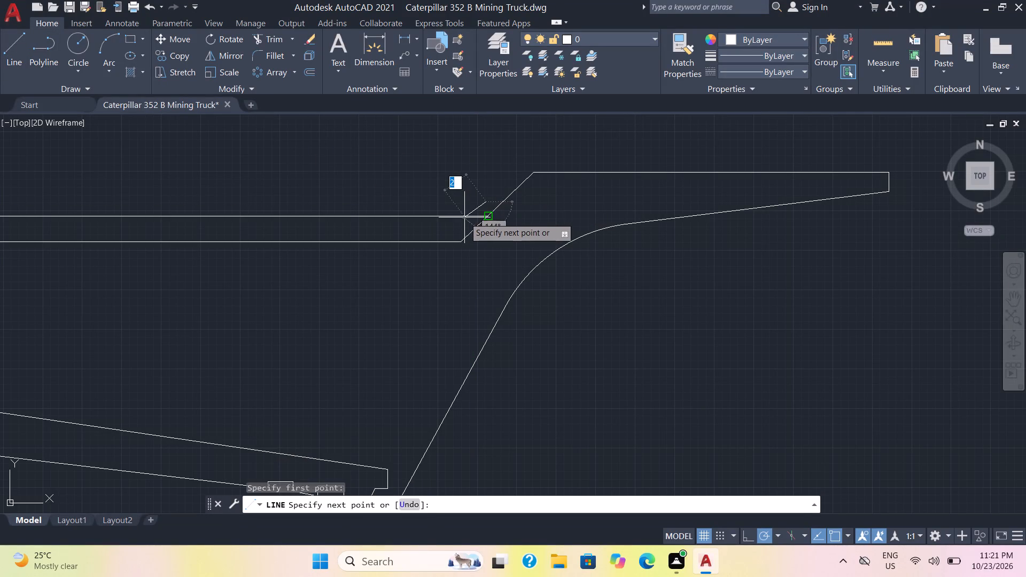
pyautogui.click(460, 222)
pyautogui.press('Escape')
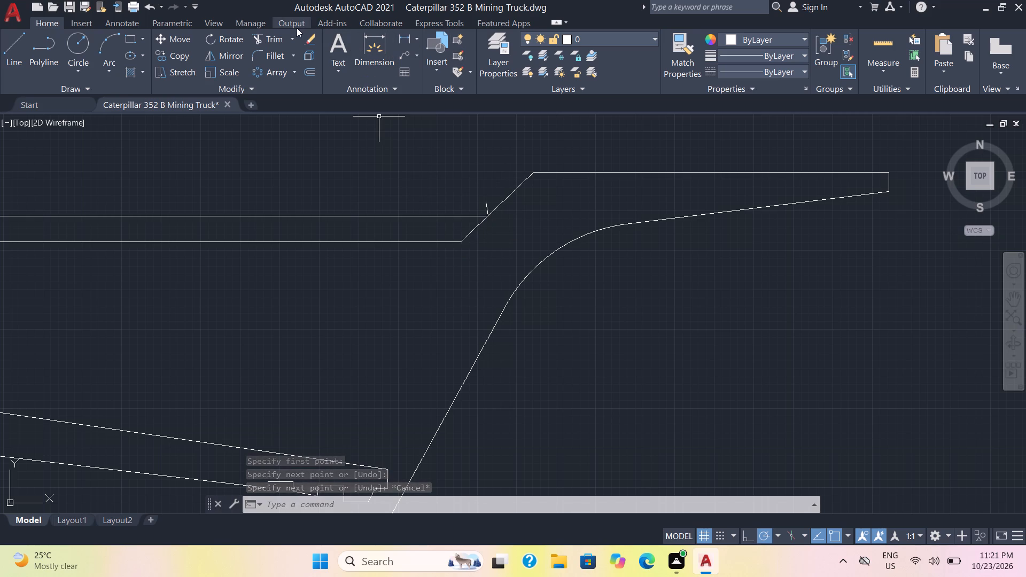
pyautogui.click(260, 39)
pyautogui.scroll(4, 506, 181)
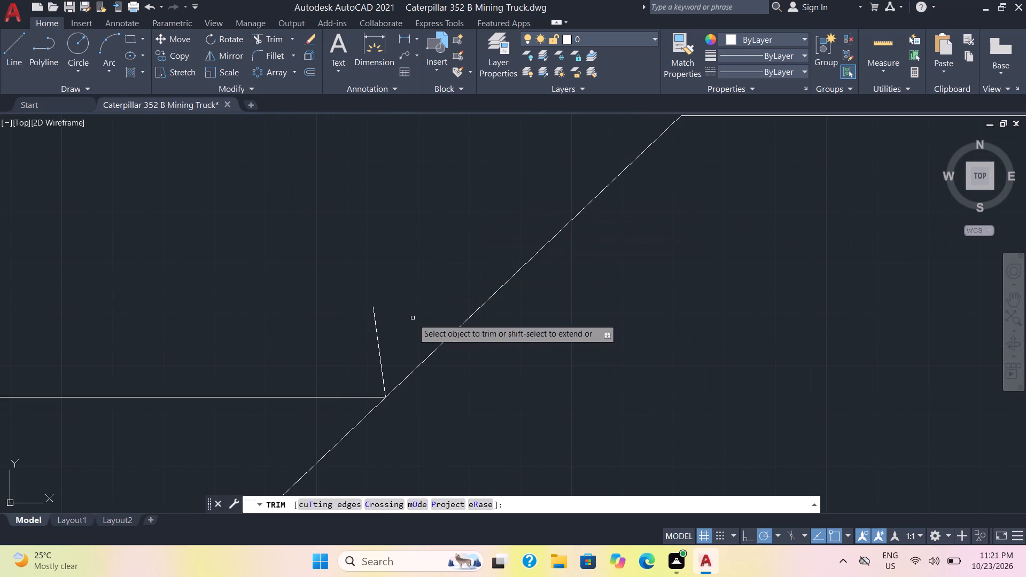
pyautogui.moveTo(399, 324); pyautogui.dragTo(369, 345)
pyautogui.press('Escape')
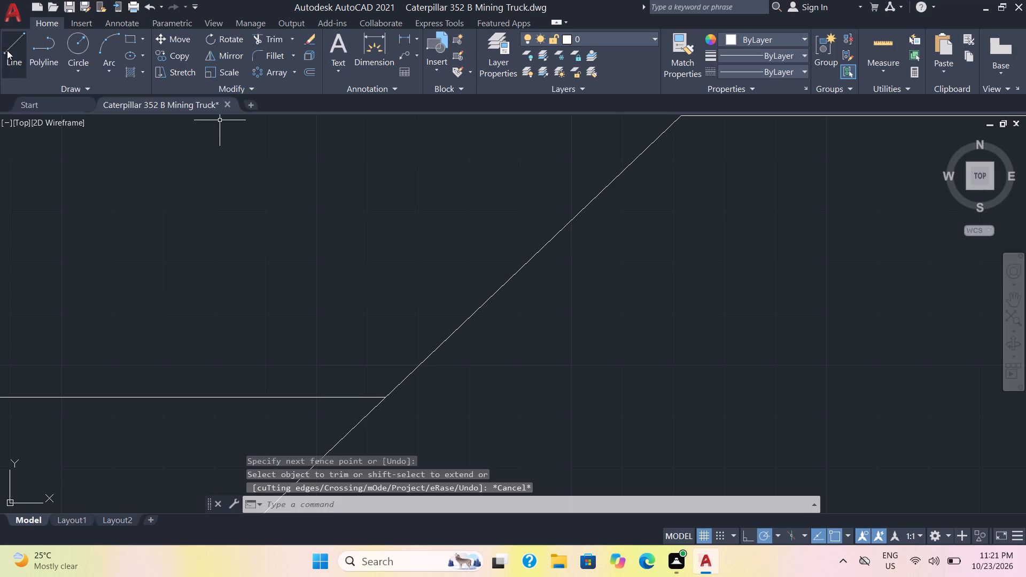
# Draw a temporary short slanted line across the upper body line, trim a small gap before the canopy slope, and remove the temporary line.
pyautogui.click(7, 50)
pyautogui.click(299, 416)
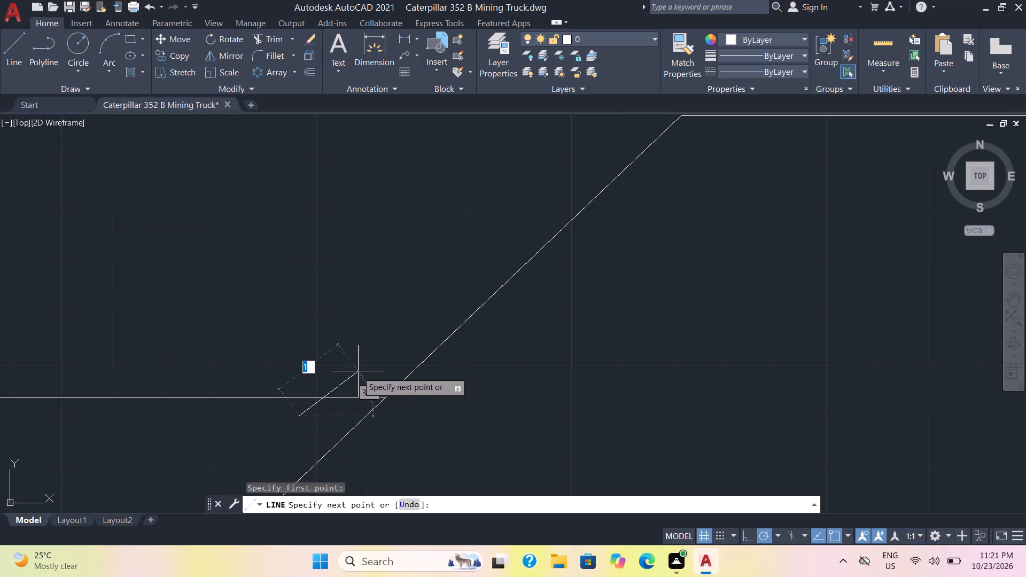
pyautogui.click(363, 369)
pyautogui.press('Escape')
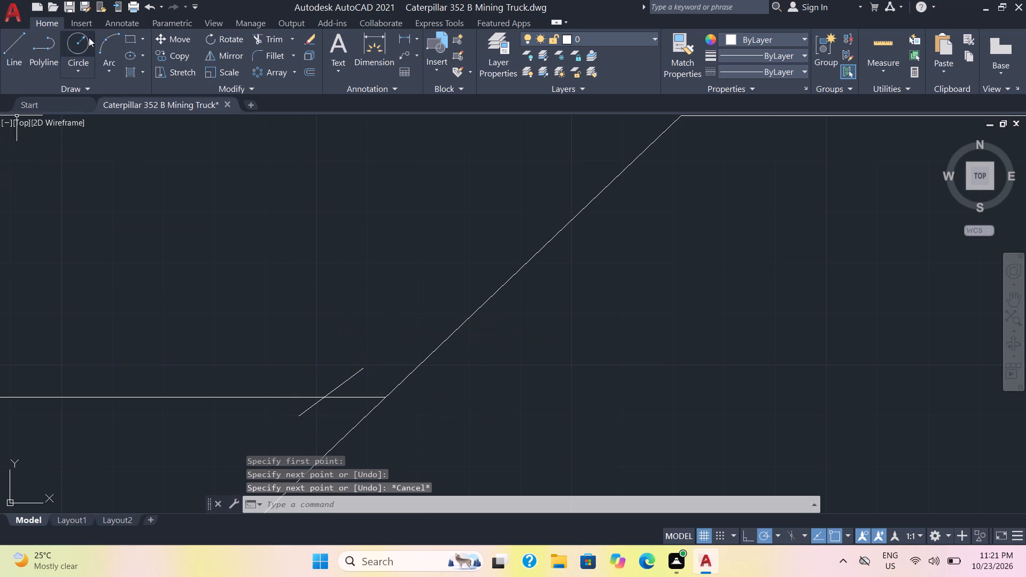
pyautogui.click(274, 46)
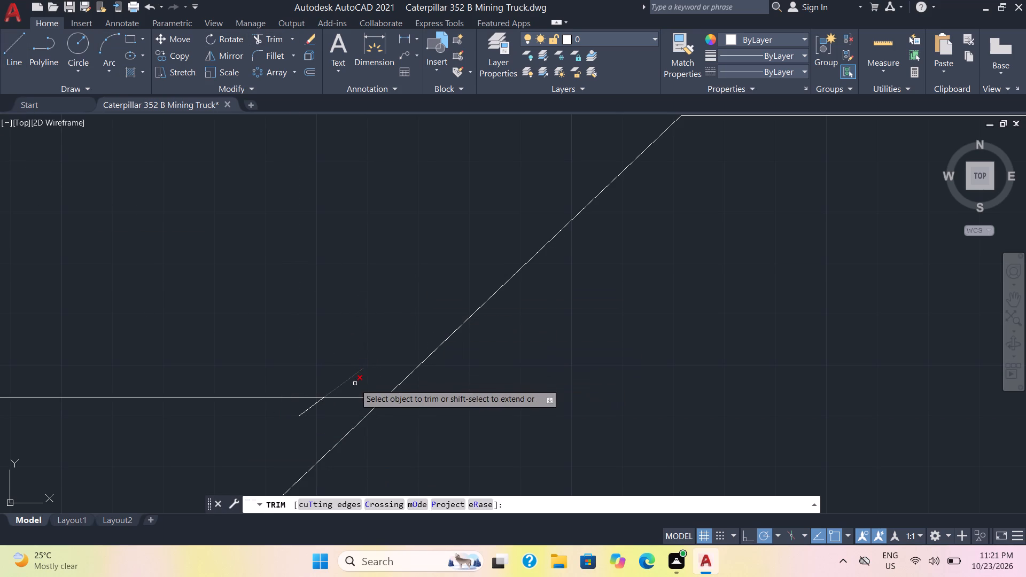
pyautogui.moveTo(363, 390); pyautogui.dragTo(344, 403)
pyautogui.moveTo(359, 380); pyautogui.dragTo(327, 367)
pyautogui.moveTo(325, 410); pyautogui.dragTo(316, 406)
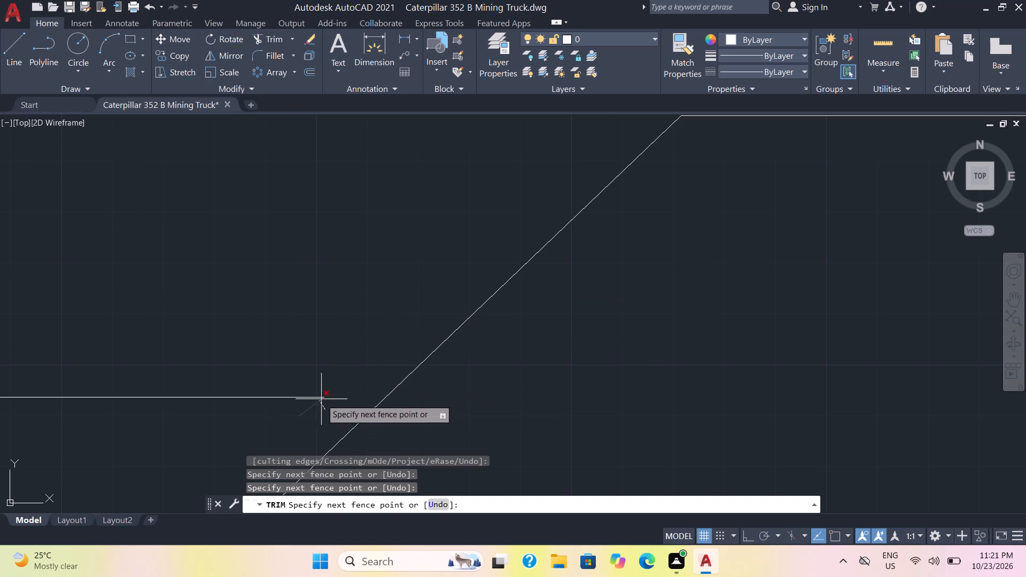
pyautogui.scroll(-3, 337, 374)
pyautogui.click(326, 381)
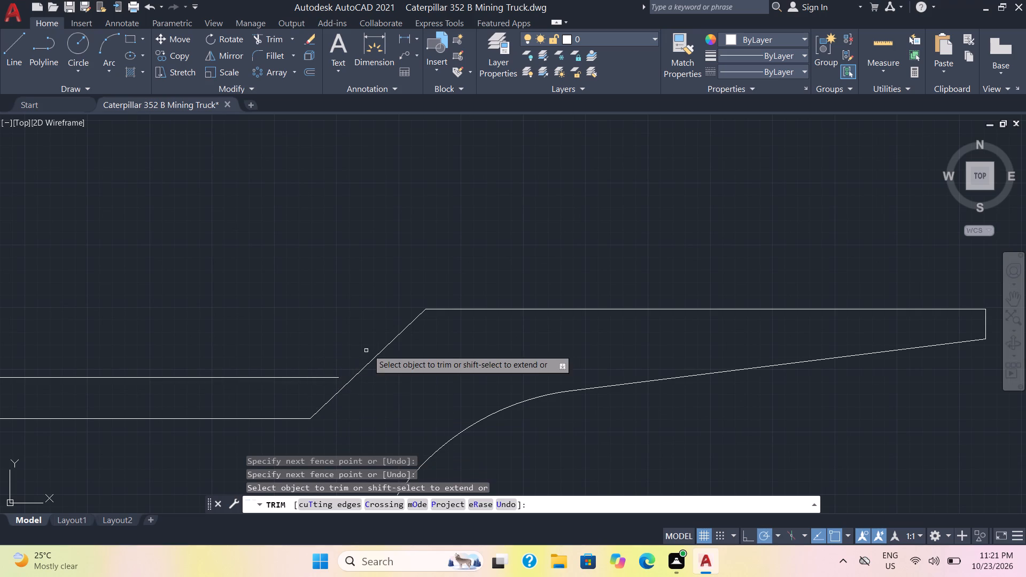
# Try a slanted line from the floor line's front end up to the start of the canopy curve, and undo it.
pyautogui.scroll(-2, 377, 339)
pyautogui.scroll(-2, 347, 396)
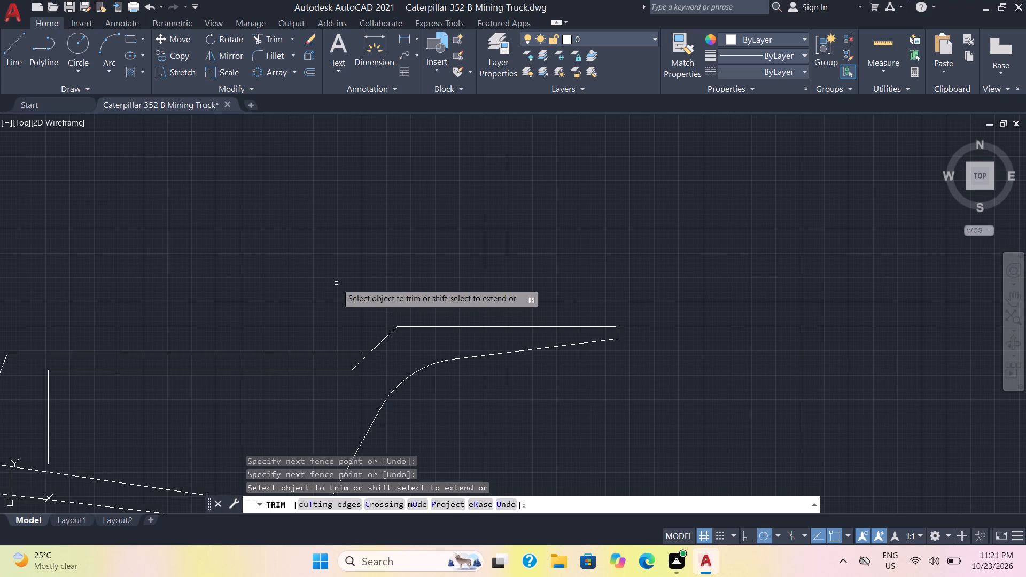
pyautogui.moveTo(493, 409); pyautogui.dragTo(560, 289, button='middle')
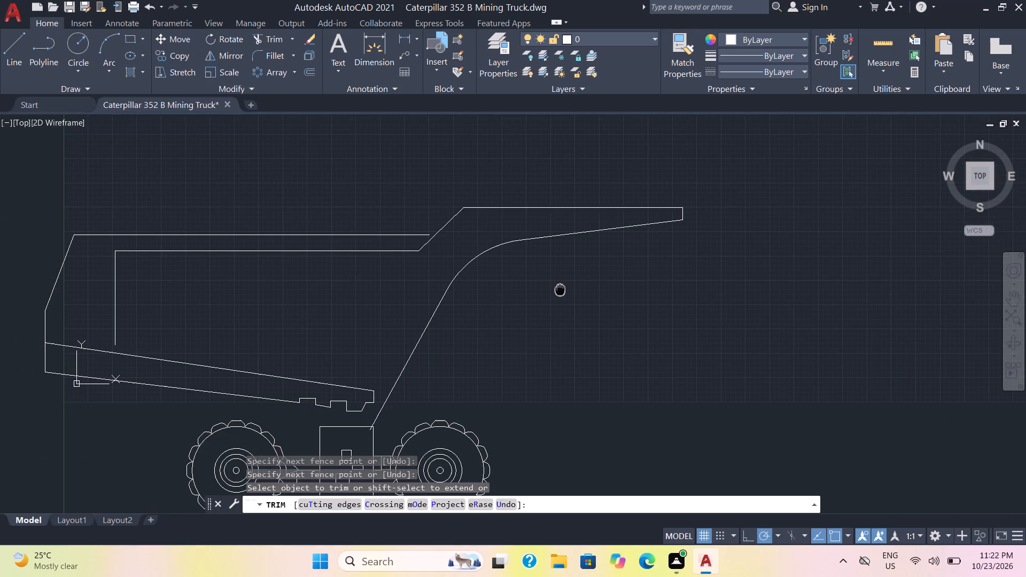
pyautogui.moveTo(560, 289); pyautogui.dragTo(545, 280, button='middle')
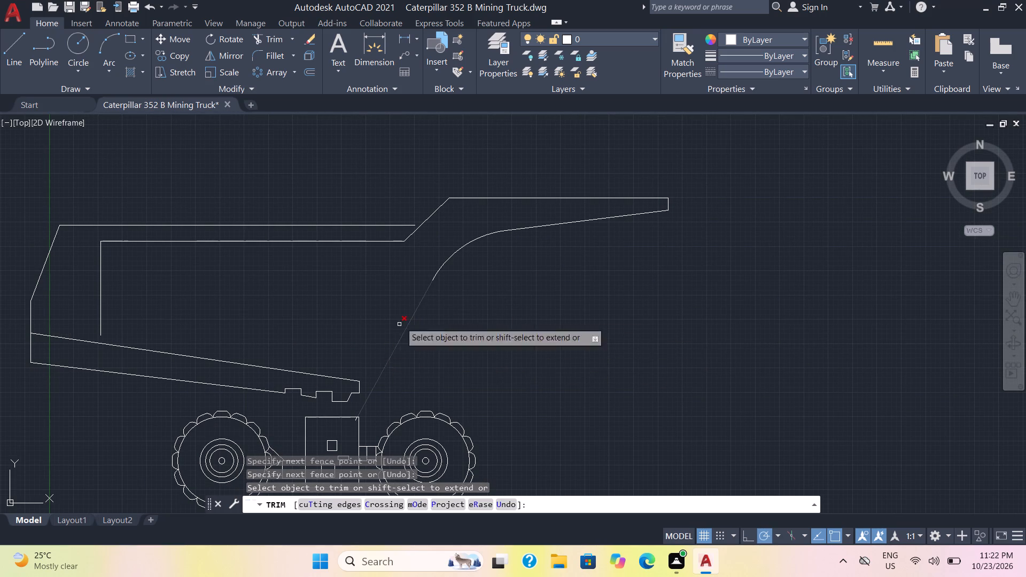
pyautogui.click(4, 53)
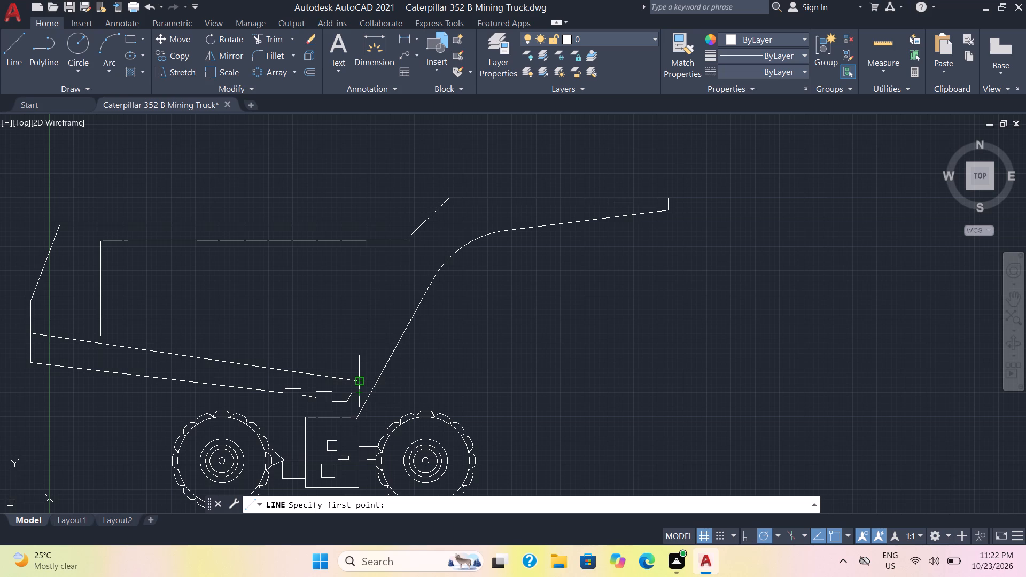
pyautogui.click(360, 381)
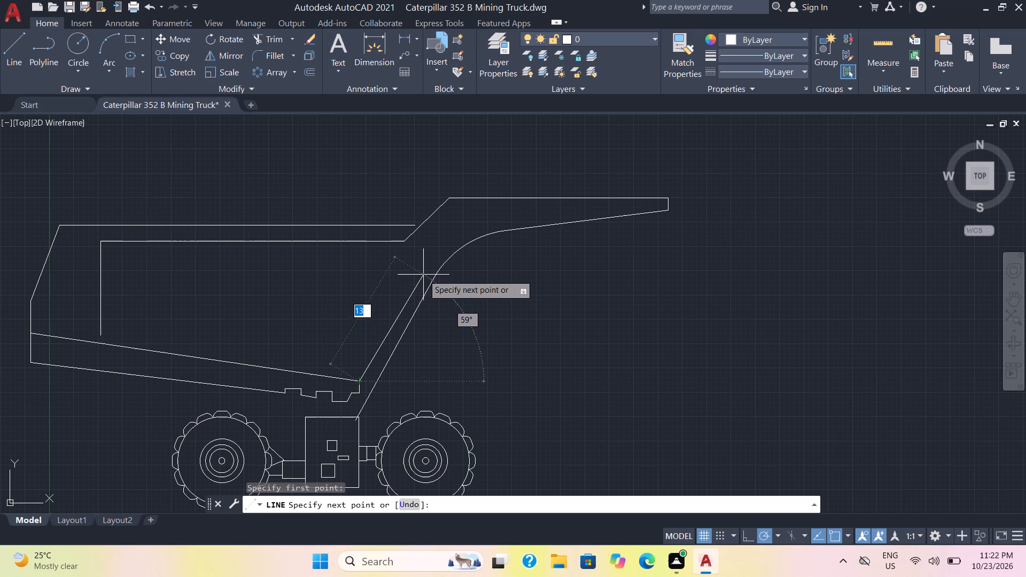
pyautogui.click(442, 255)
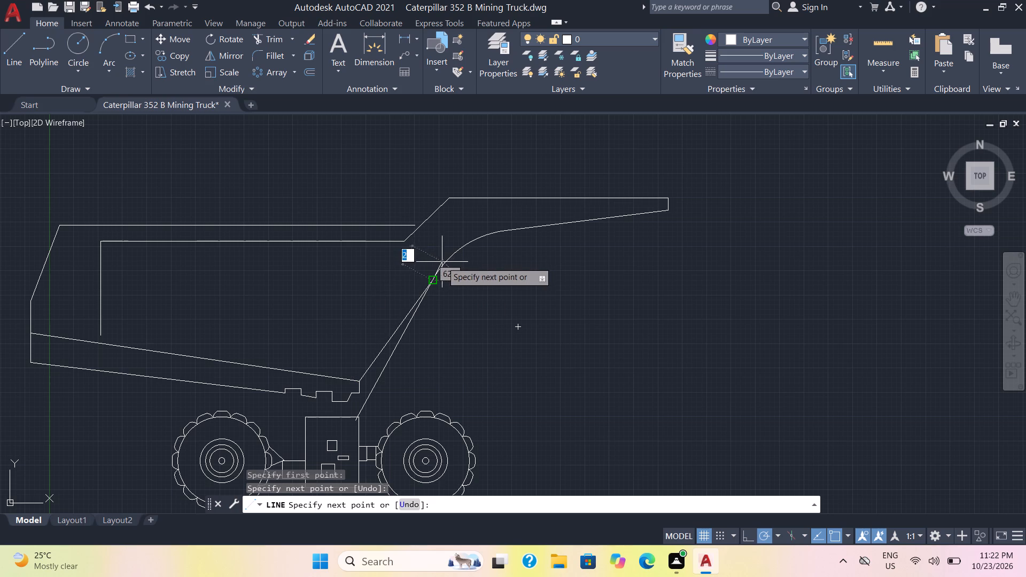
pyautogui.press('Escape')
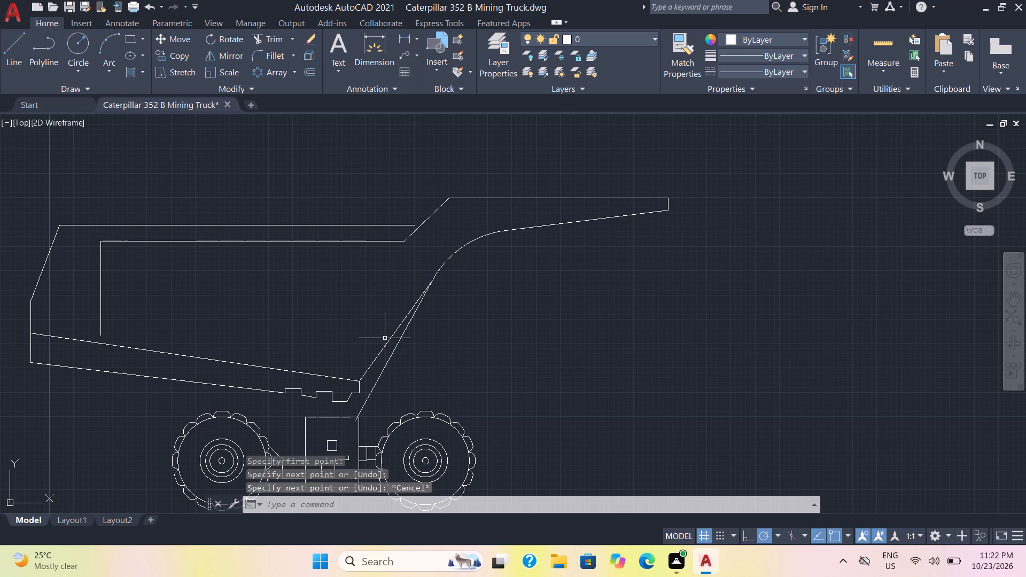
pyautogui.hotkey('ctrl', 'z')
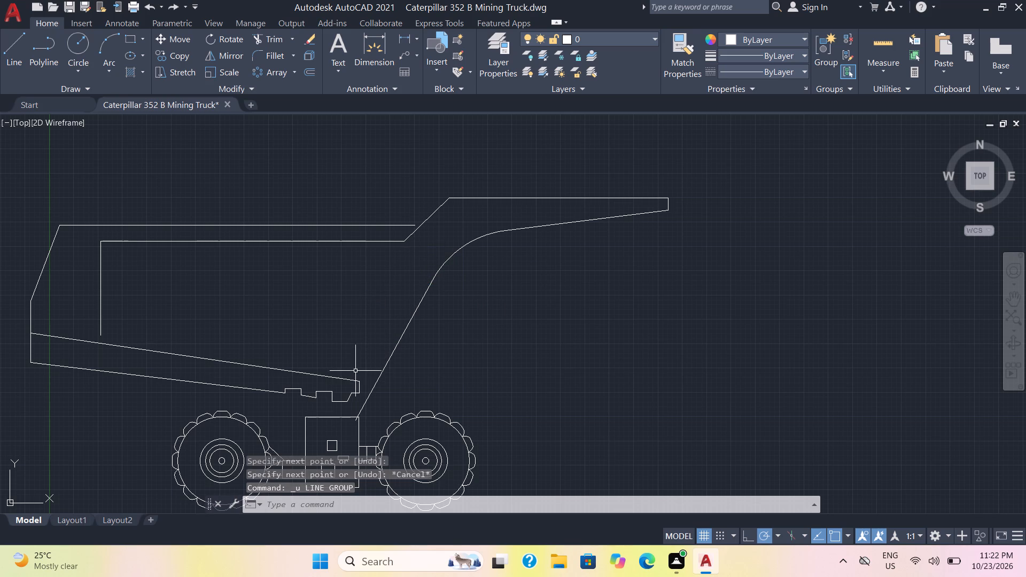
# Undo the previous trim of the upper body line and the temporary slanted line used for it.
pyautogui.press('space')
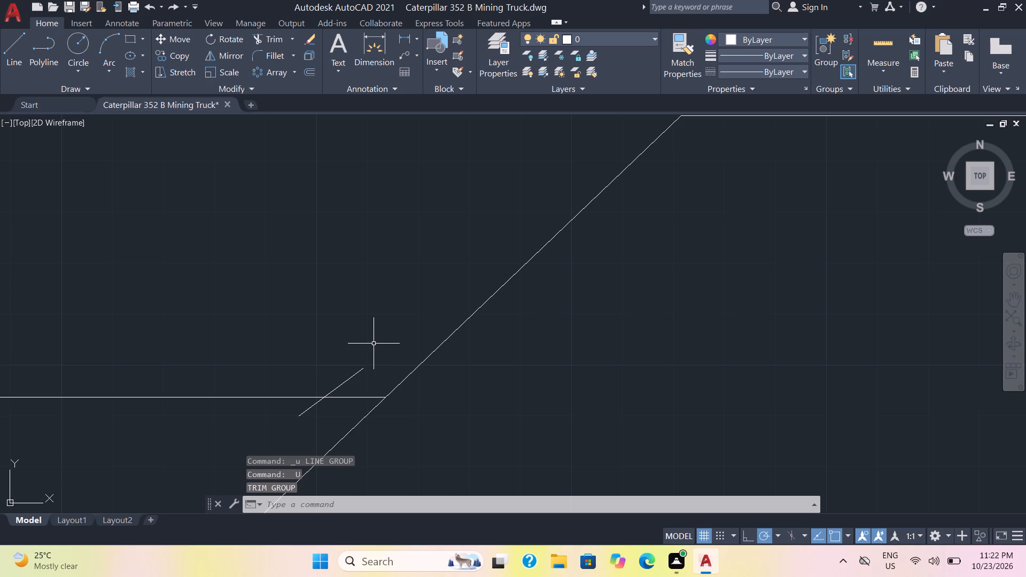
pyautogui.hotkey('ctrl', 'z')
# Draw a short temporary slanted line across the upper body line just before the canopy slope.
pyautogui.scroll(-4, 383, 337)
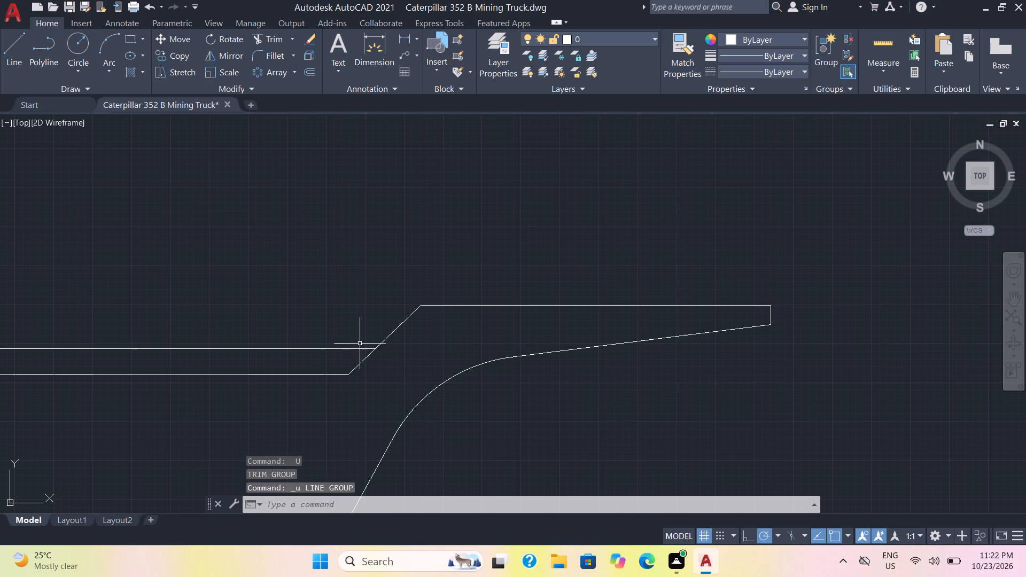
pyautogui.click(7, 52)
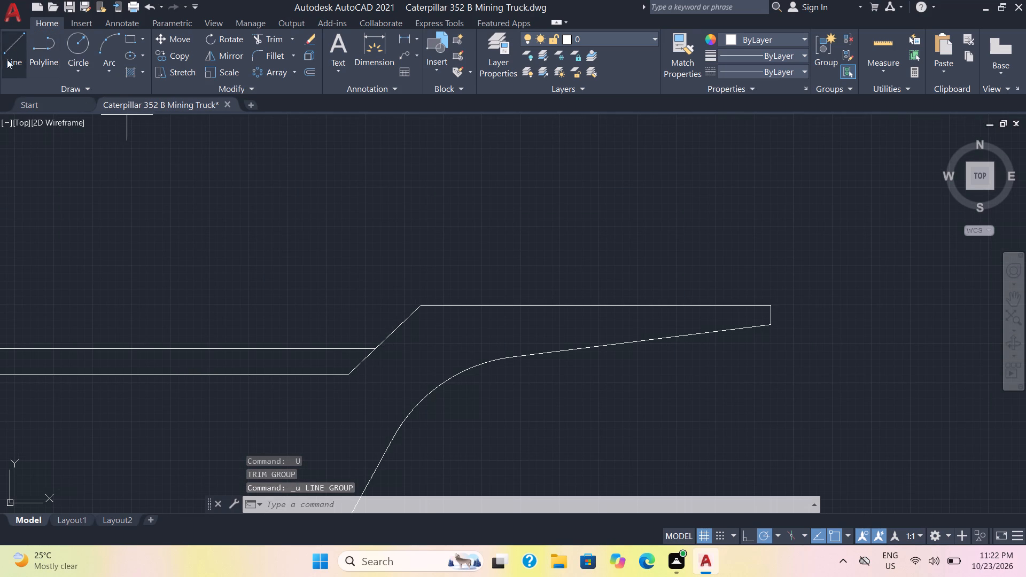
pyautogui.scroll(2, 269, 332)
pyautogui.scroll(1, 472, 383)
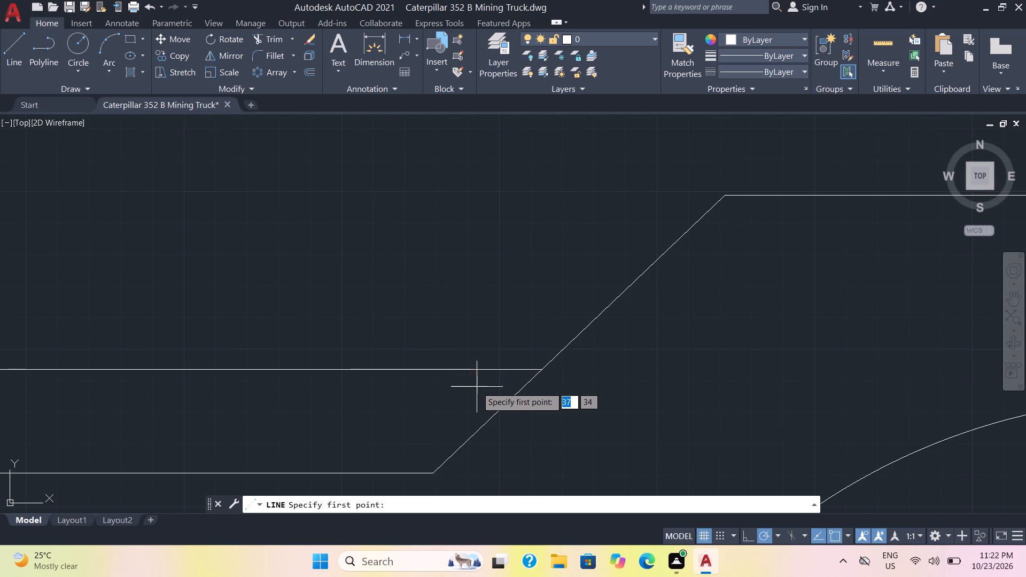
pyautogui.click(472, 391)
pyautogui.click(531, 352)
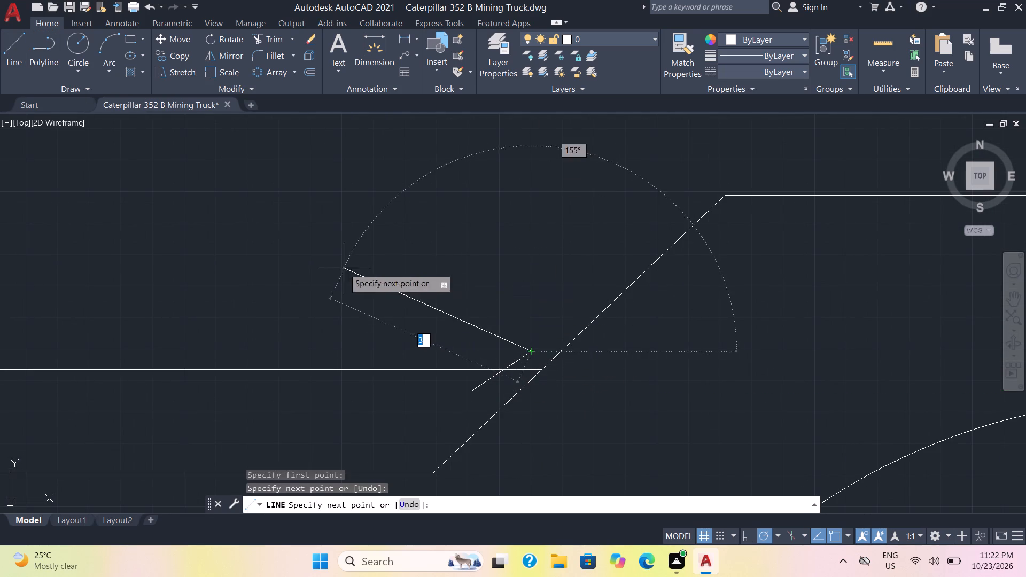
pyautogui.press('Escape')
# Trim the upper body line back to the temporary slanted line, leaving a small gap before the canopy slope, and remove the temporary line.
pyautogui.click(266, 42)
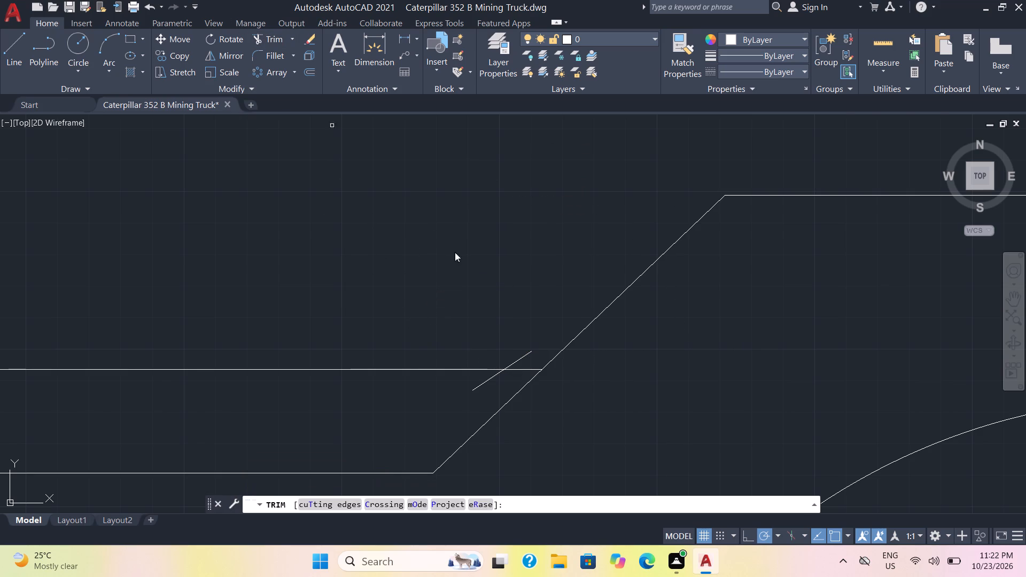
pyautogui.moveTo(532, 370); pyautogui.dragTo(515, 355)
pyautogui.moveTo(516, 364); pyautogui.dragTo(507, 354)
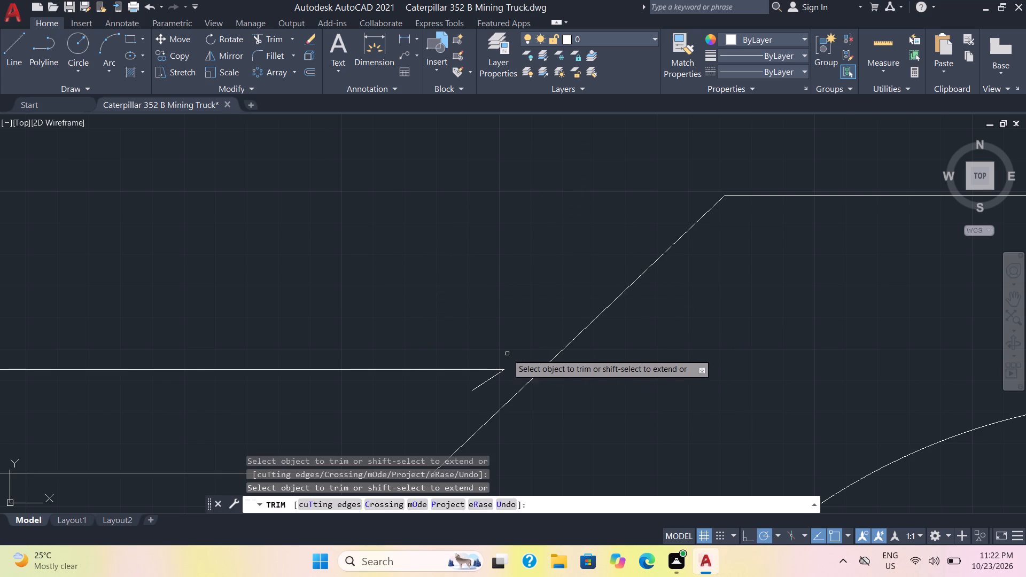
pyautogui.moveTo(507, 354); pyautogui.dragTo(507, 353)
pyautogui.moveTo(500, 383); pyautogui.dragTo(492, 383)
pyautogui.press('Escape')
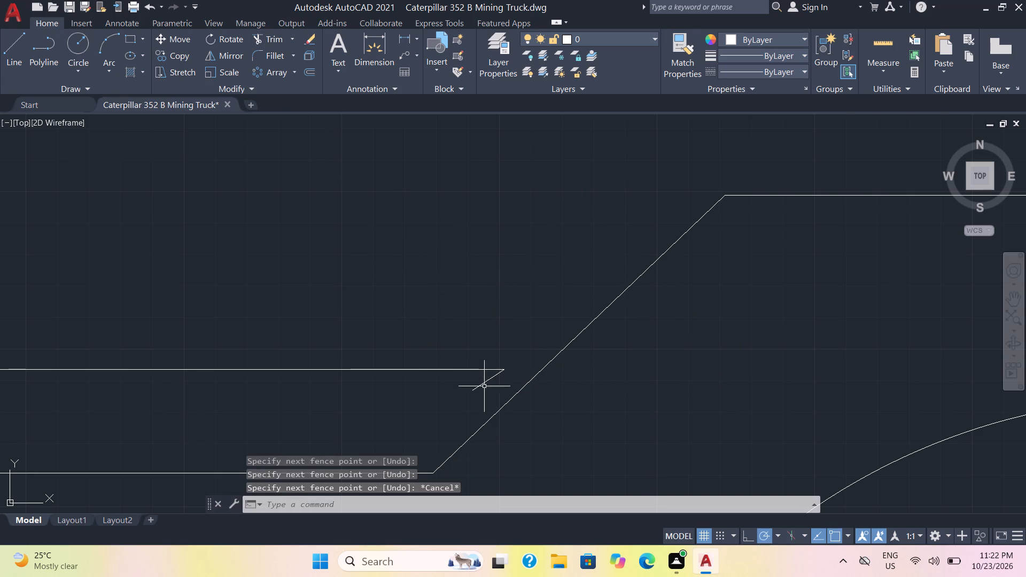
pyautogui.click(484, 383)
pyautogui.press('Delete')
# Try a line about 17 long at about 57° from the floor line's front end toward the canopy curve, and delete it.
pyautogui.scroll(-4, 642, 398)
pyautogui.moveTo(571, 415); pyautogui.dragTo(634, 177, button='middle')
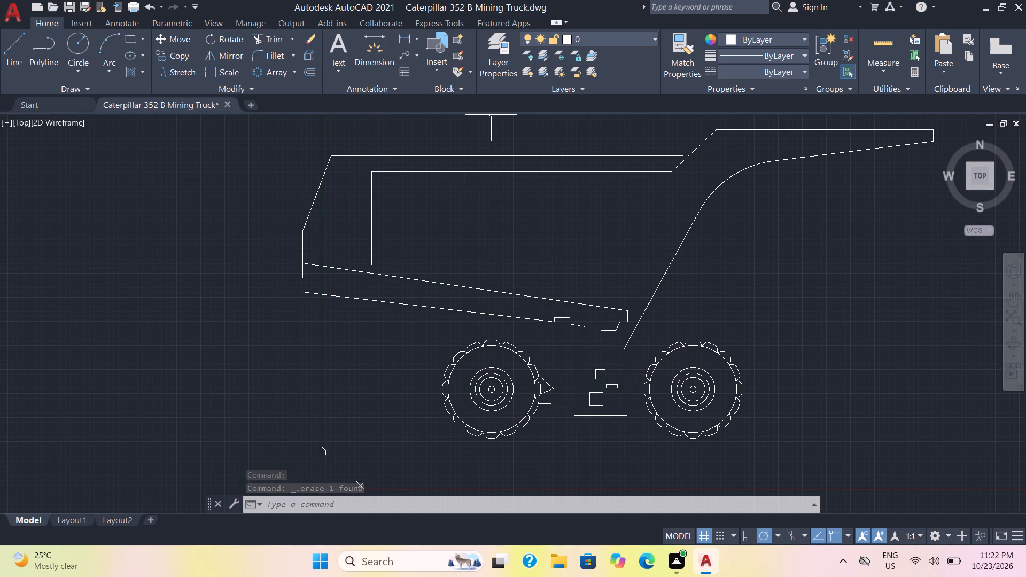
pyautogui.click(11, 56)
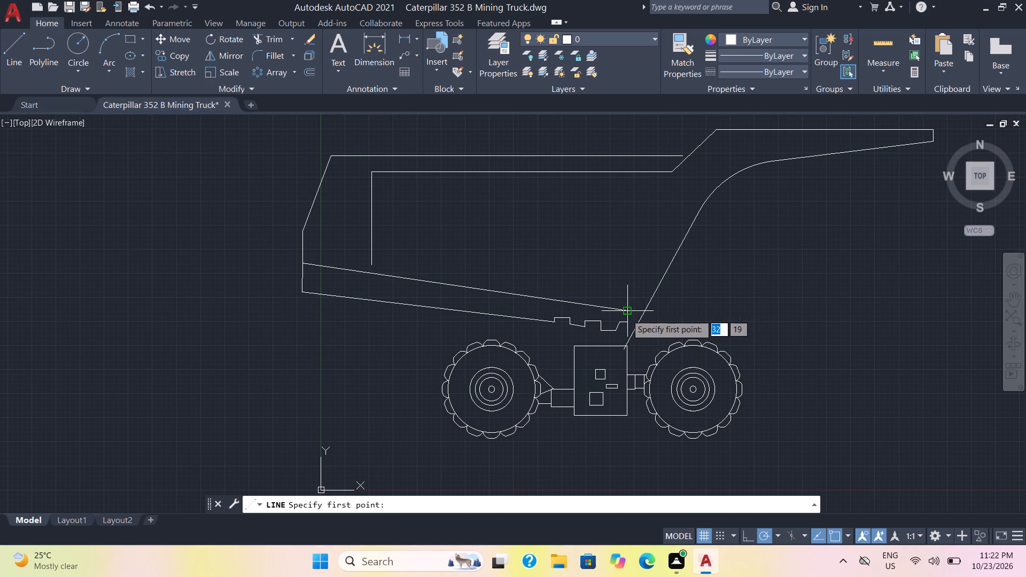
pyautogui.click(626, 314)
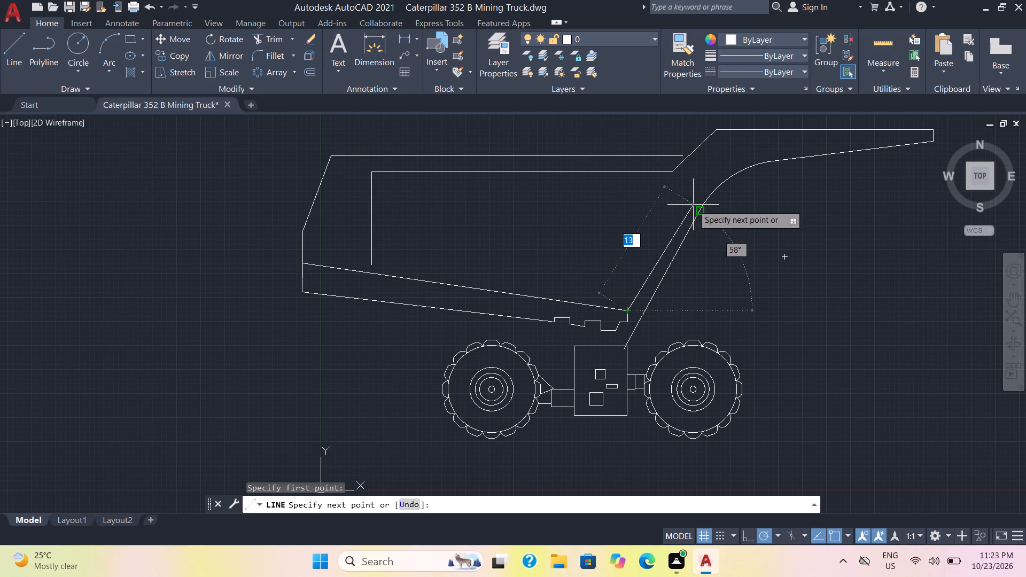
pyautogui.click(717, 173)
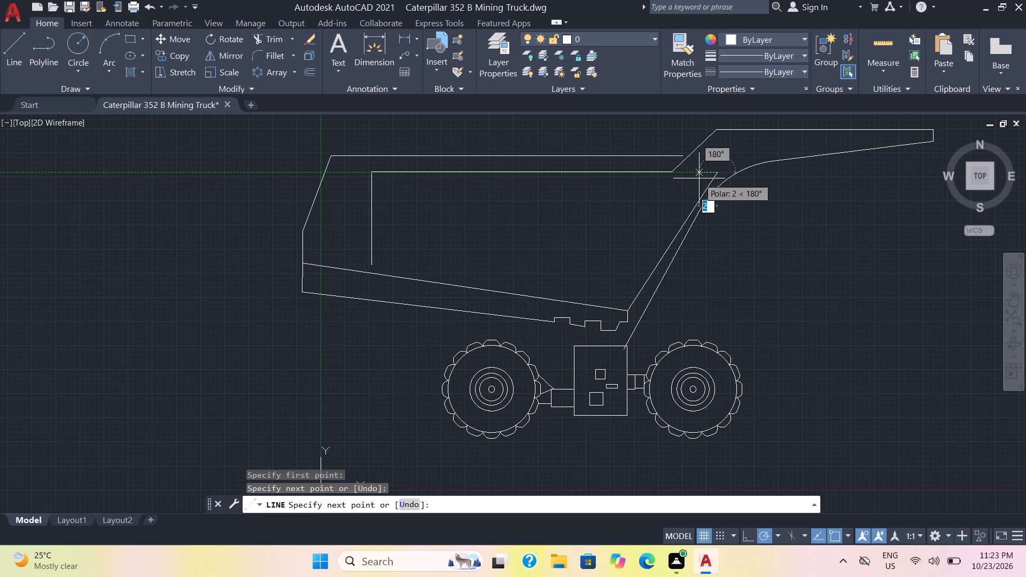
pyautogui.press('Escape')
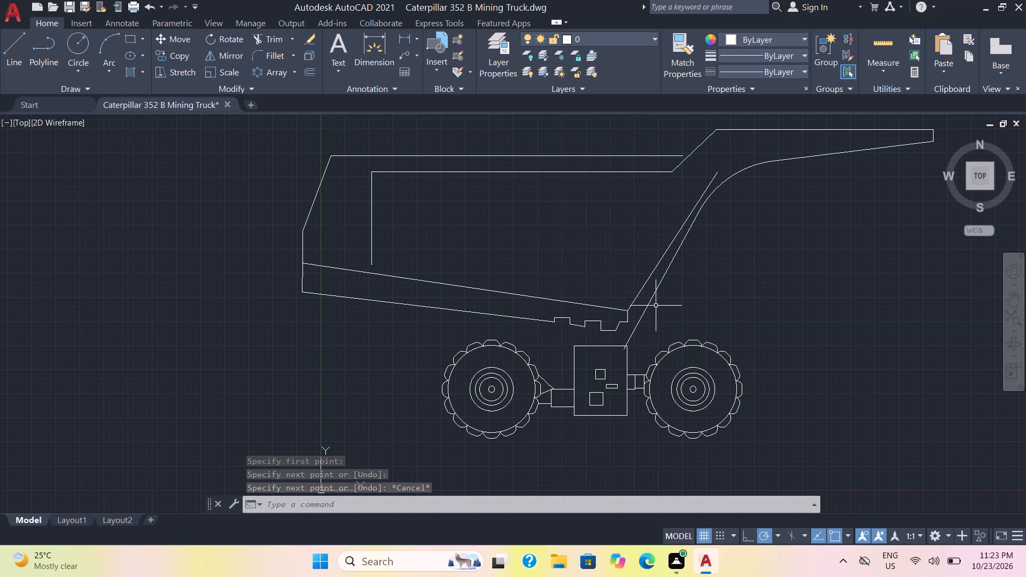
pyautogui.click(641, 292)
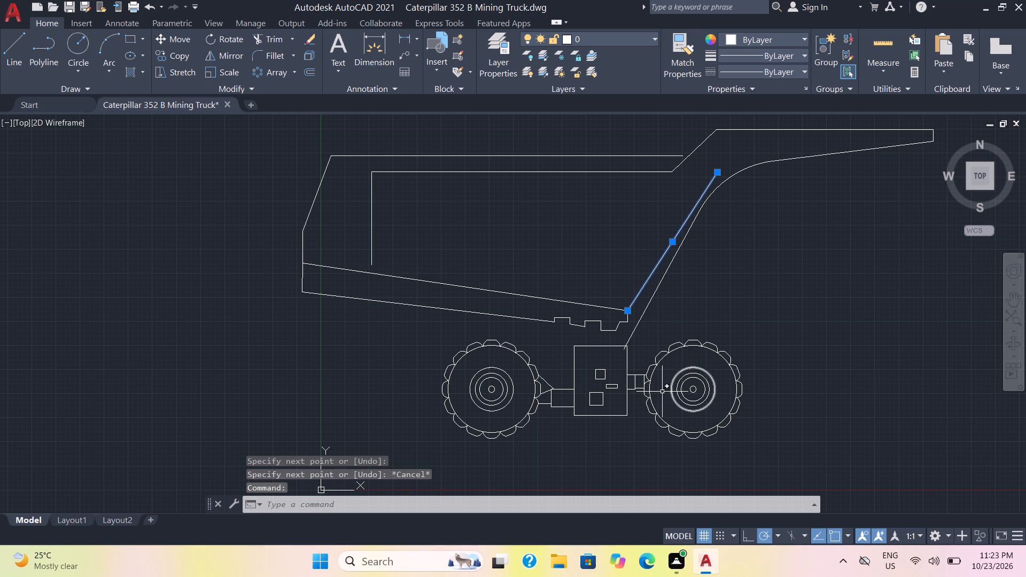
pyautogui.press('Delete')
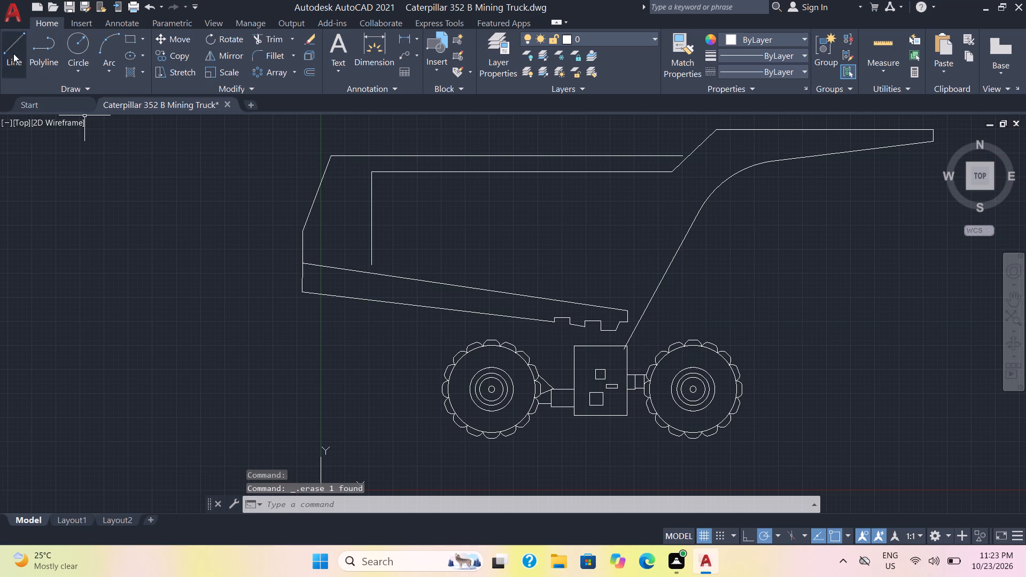
# Draw the side panel's front edge from the floor line's front end: about 15 long at 59°, a short chamfer, and about 2 back to the panel's top line.
pyautogui.click(5, 44)
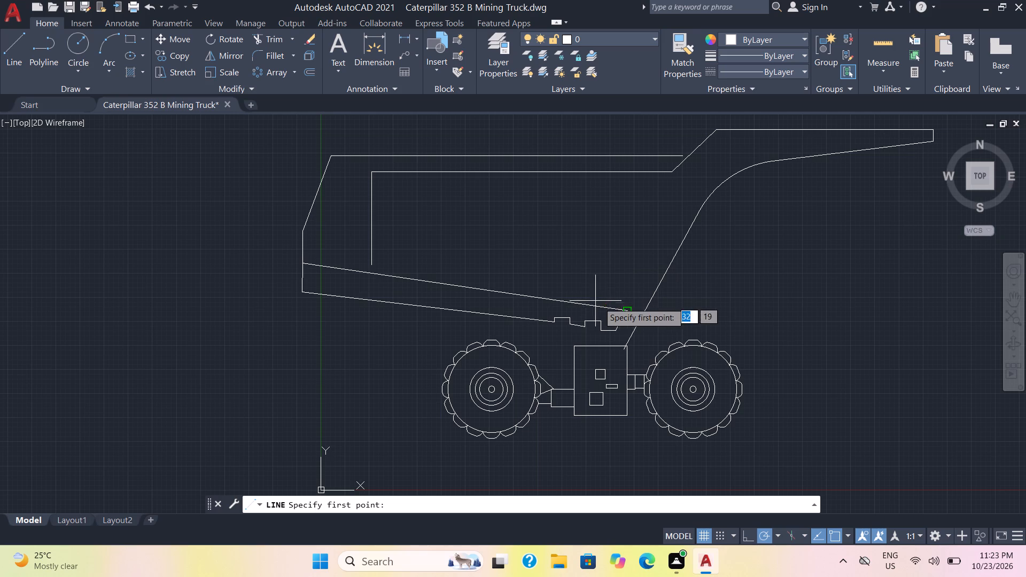
pyautogui.click(627, 311)
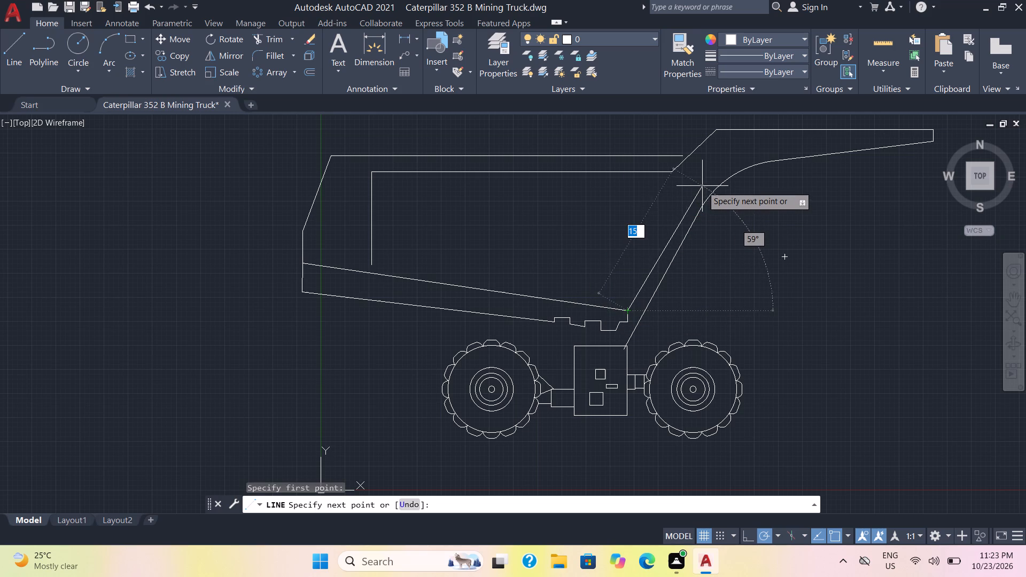
pyautogui.click(704, 184)
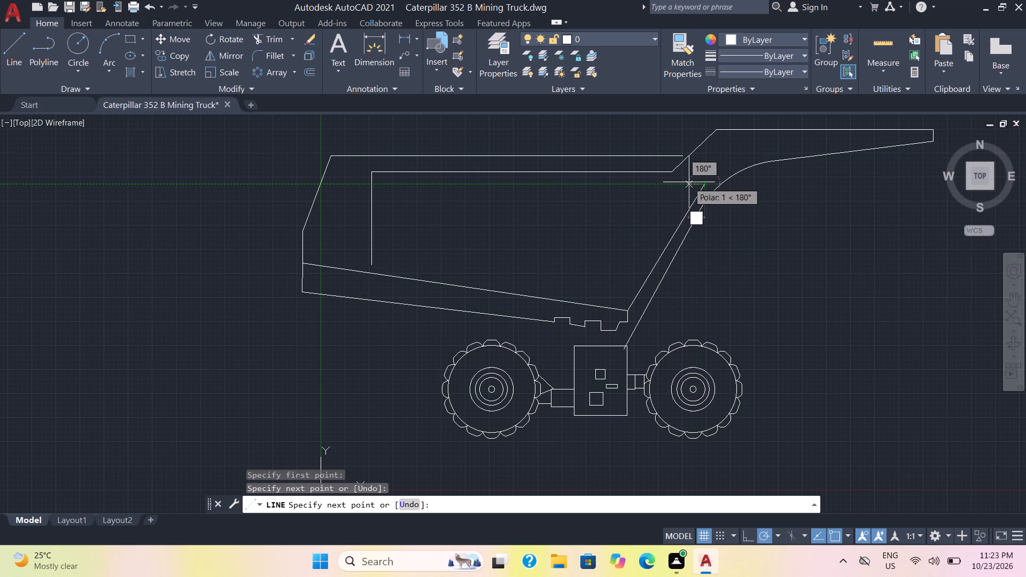
pyautogui.click(693, 173)
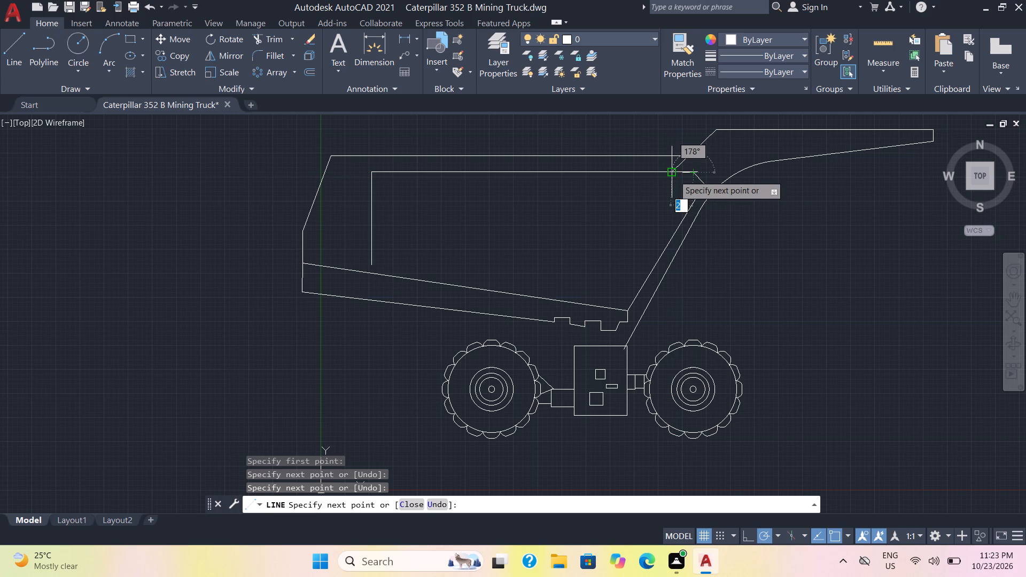
pyautogui.click(674, 175)
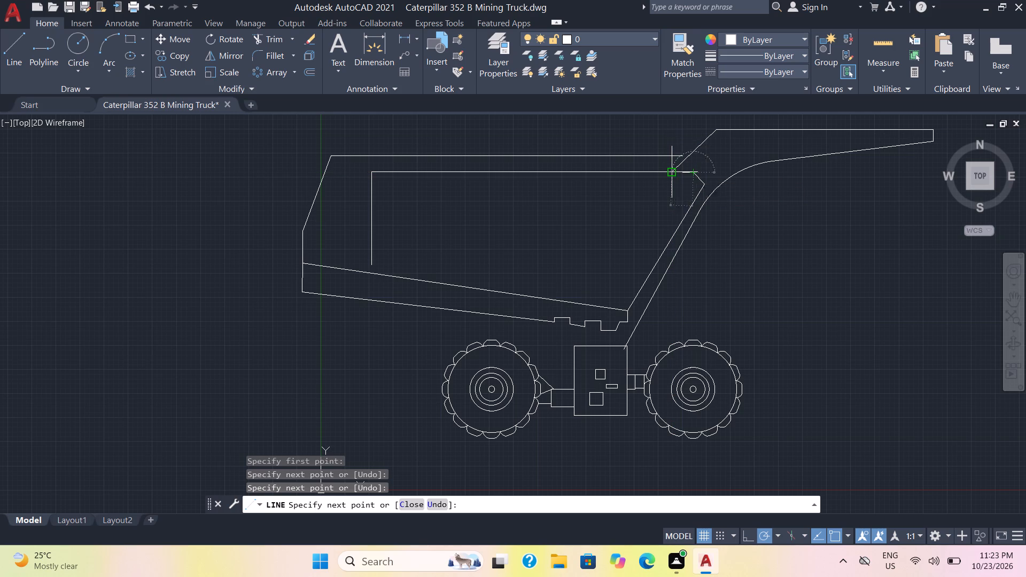
pyautogui.press('Escape')
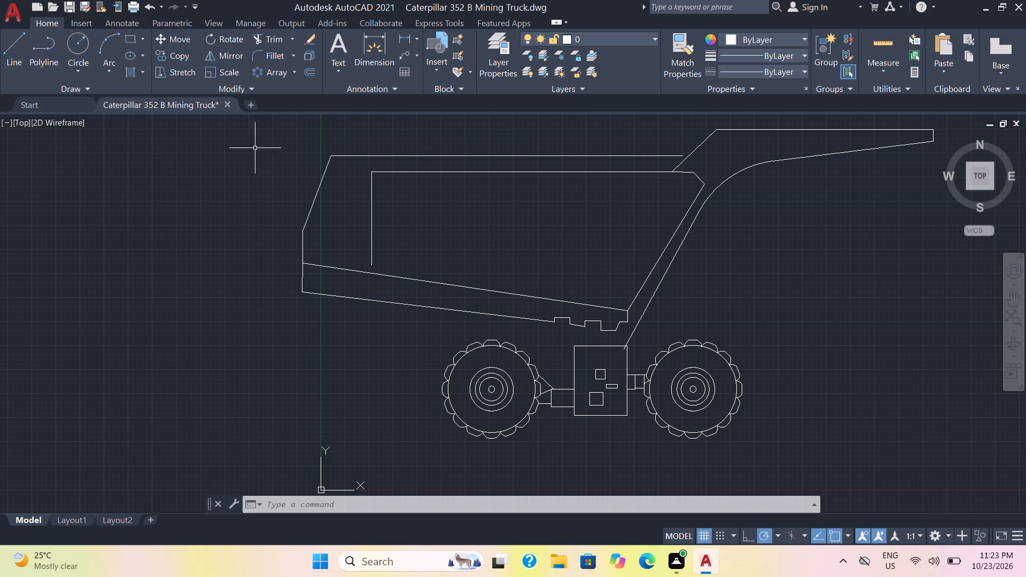
# Extend the side panel's rear vertical edge down to the floor line with a line about 1 long.
pyautogui.moveTo(10, 43); pyautogui.dragTo(19, 41)
pyautogui.scroll(2, 352, 247)
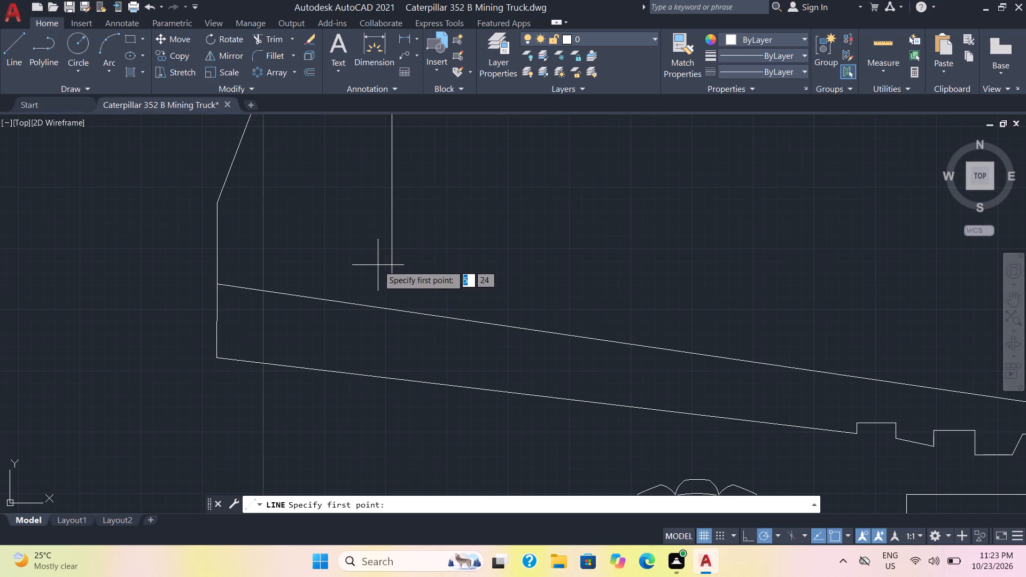
pyautogui.click(391, 285)
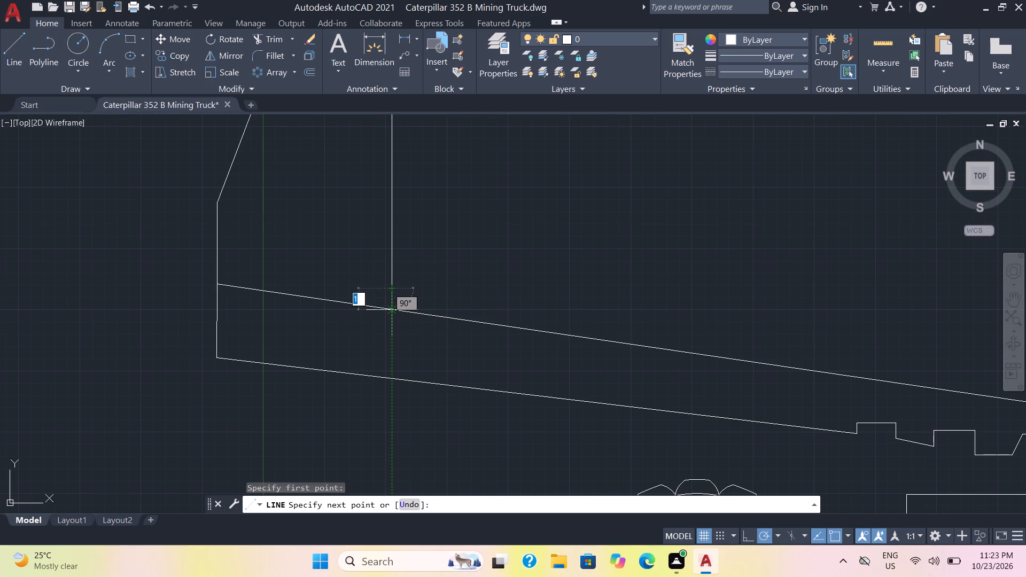
pyautogui.click(388, 310)
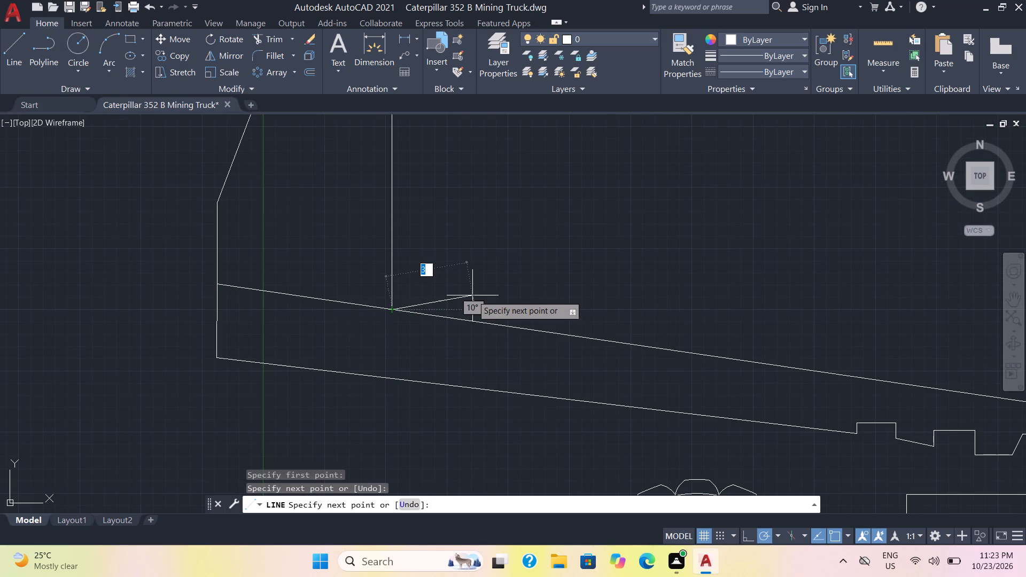
pyautogui.press('Escape')
# Draw a horizontal line about 35 long below the side panel's top line, from just outside its rear edge to its slanted front edge.
pyautogui.scroll(-1, 698, 302)
pyautogui.moveTo(694, 292); pyautogui.dragTo(558, 269, button='middle')
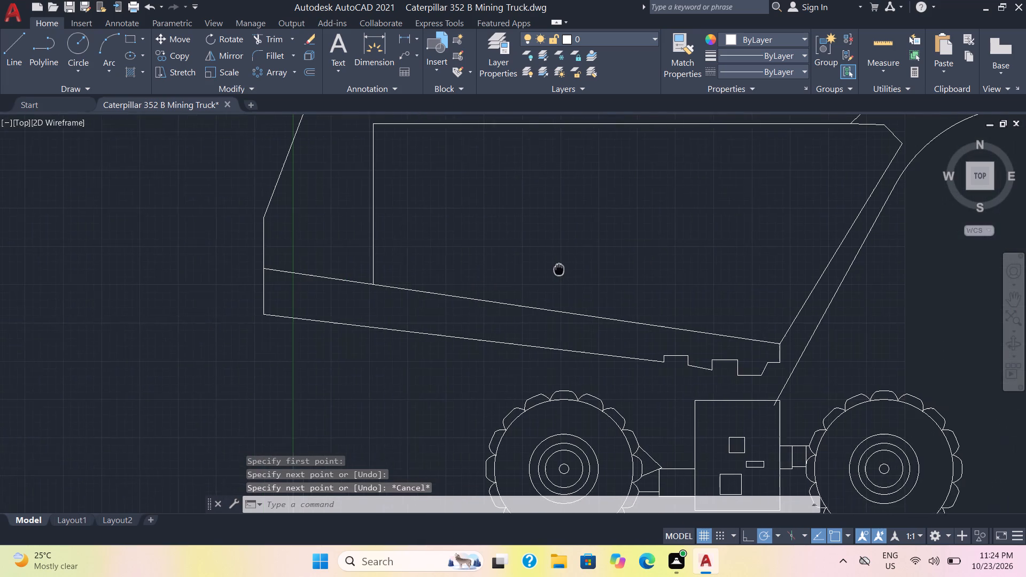
pyautogui.moveTo(558, 269); pyautogui.dragTo(567, 274, button='middle')
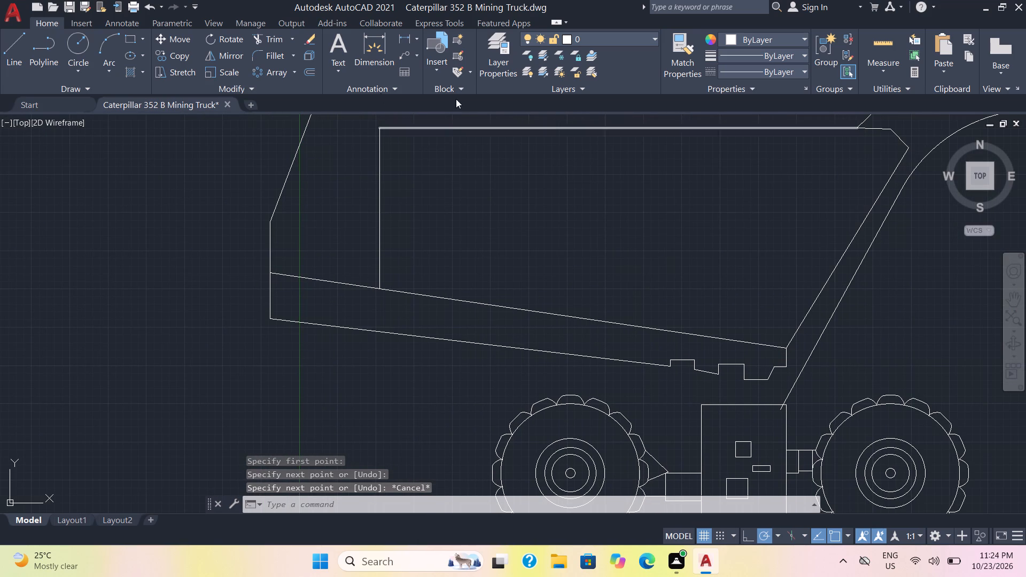
pyautogui.click(12, 43)
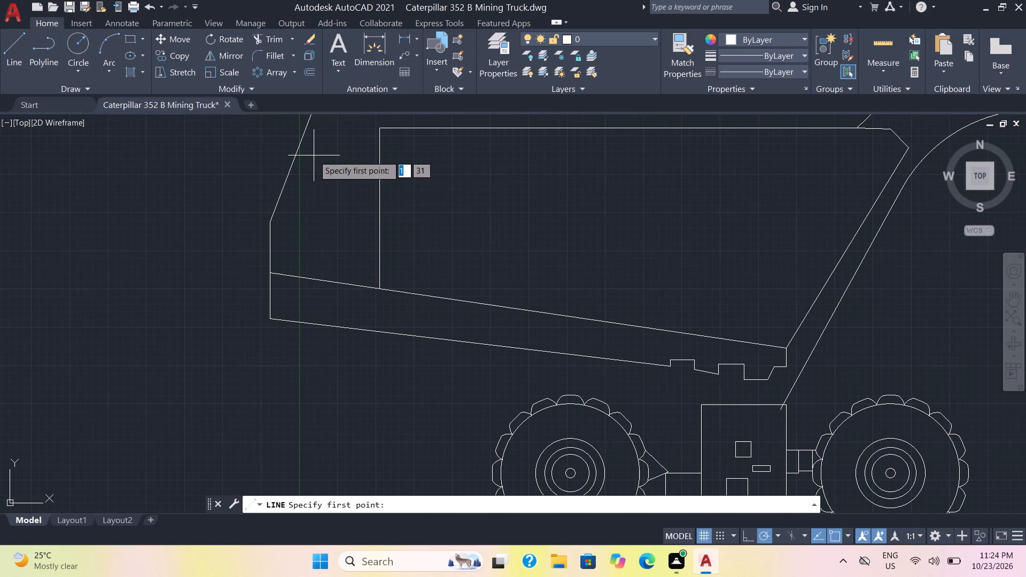
pyautogui.click(360, 165)
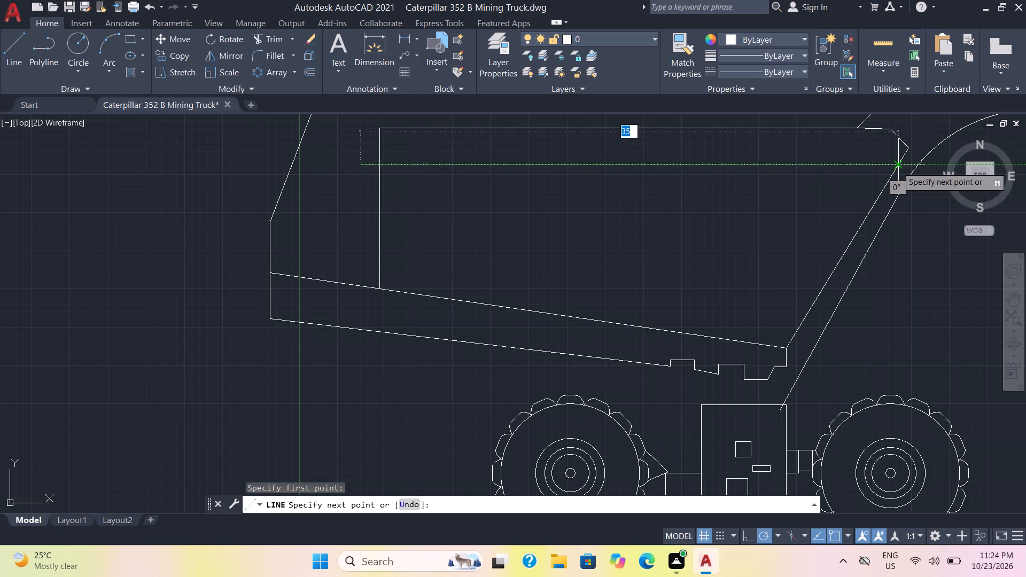
pyautogui.click(897, 167)
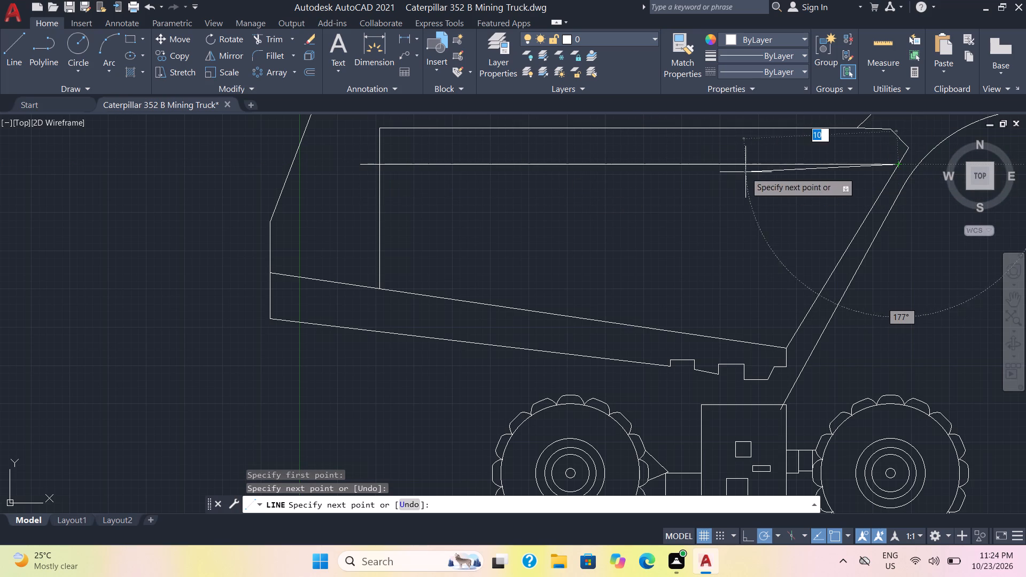
pyautogui.press('Escape')
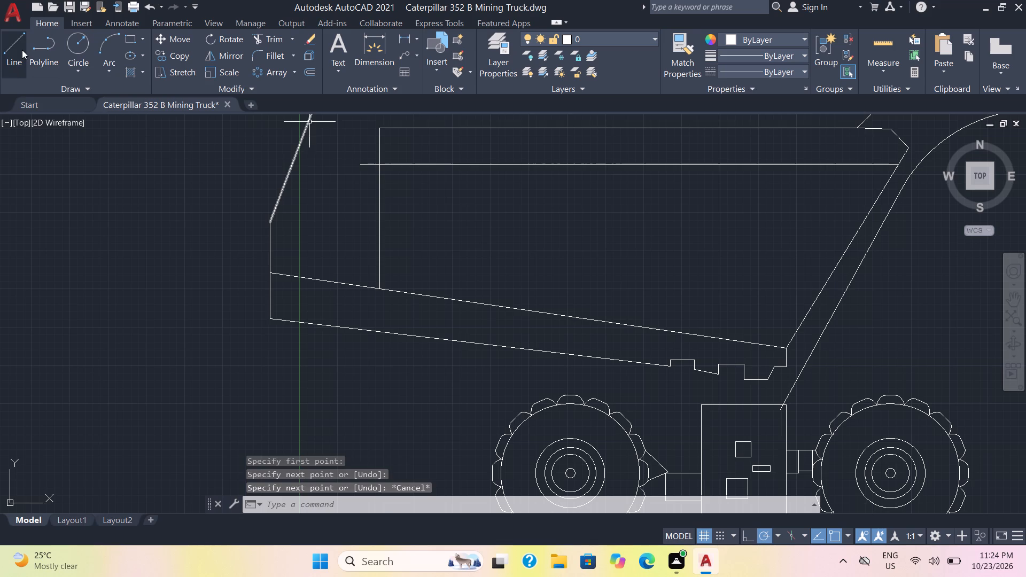
# Draw a vertical divider about 10 long from slightly above the new horizontal line down to the floor line, behind the panel's middle.
pyautogui.click(22, 50)
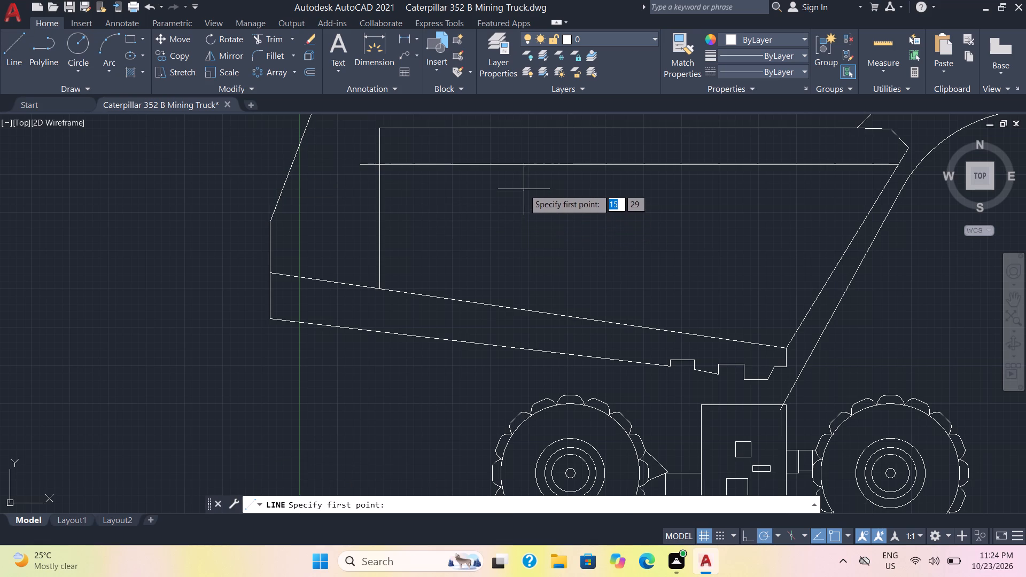
pyautogui.click(528, 150)
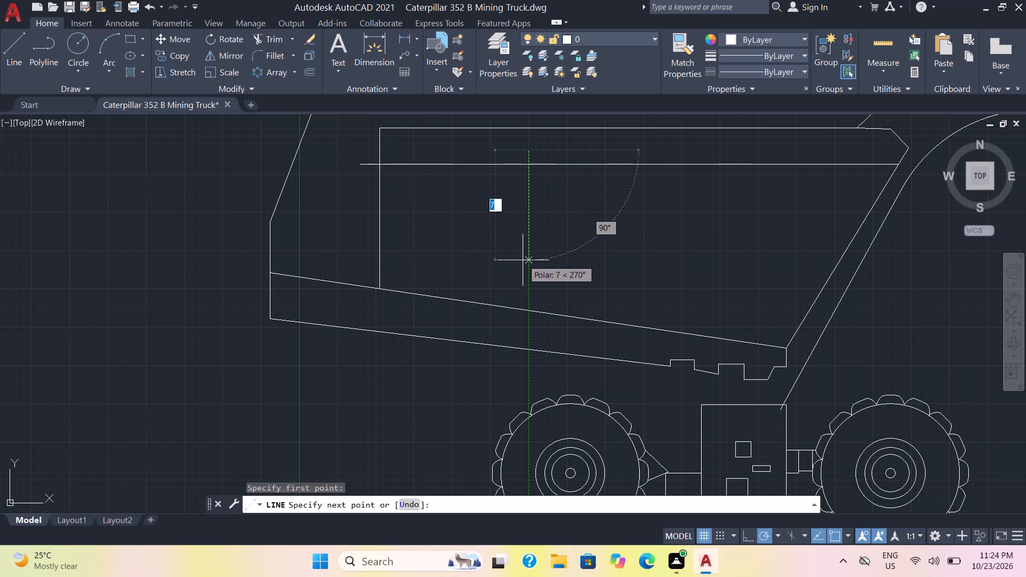
pyautogui.click(527, 305)
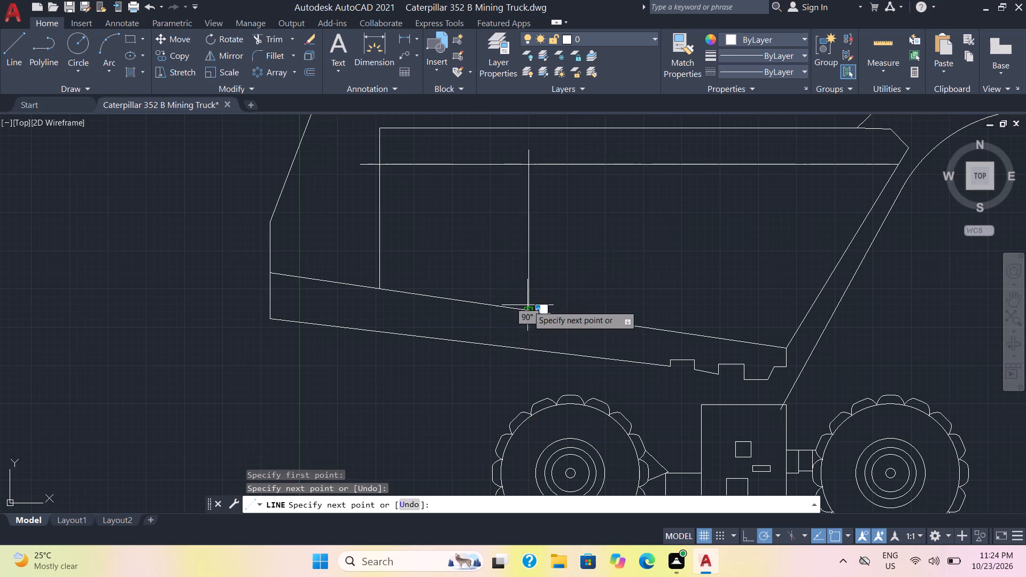
pyautogui.press('Escape')
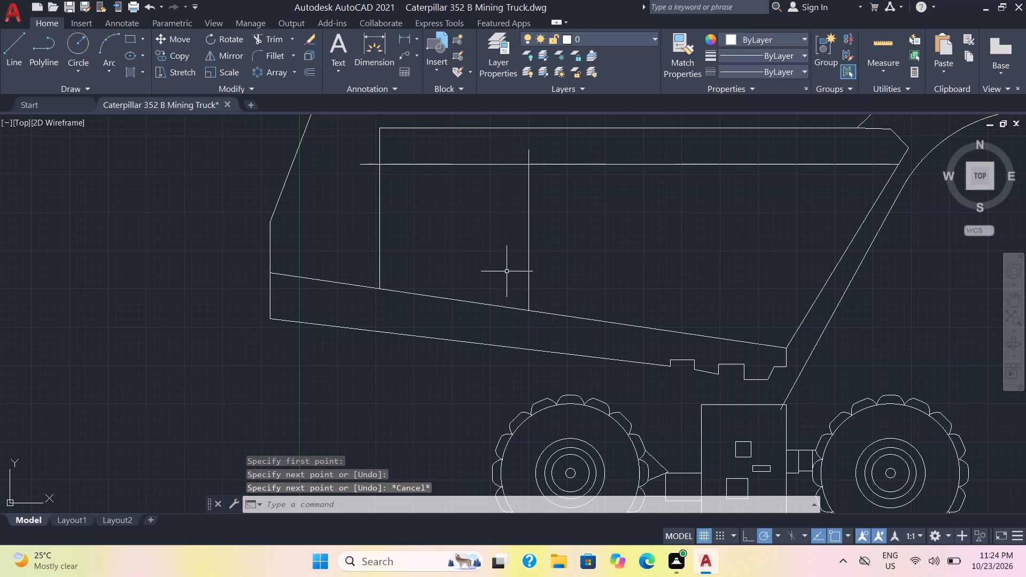
# Draw a second, lower horizontal line about 23 long from just behind the vertical divider to the panel's slanted front edge.
pyautogui.click(16, 45)
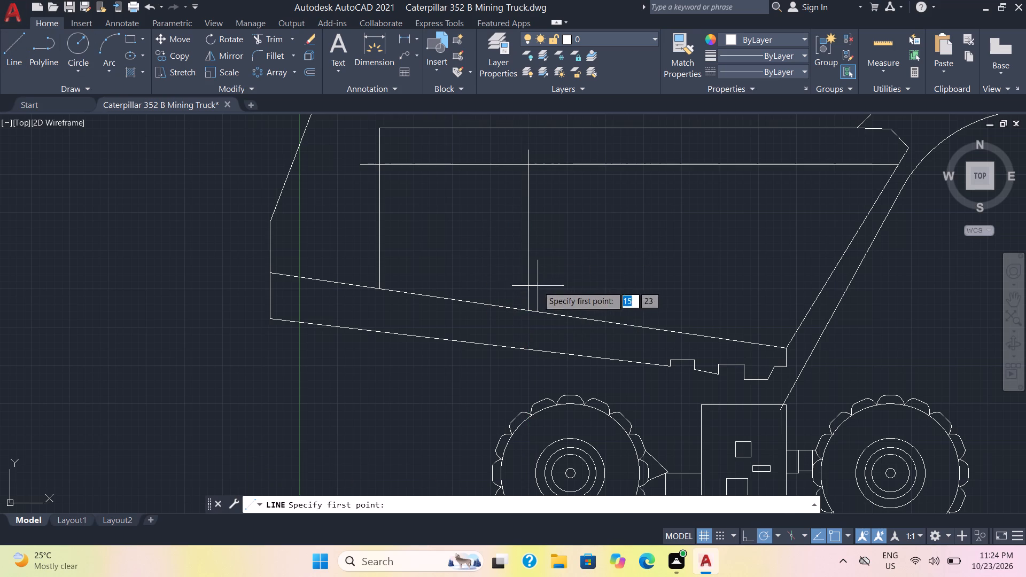
pyautogui.click(514, 208)
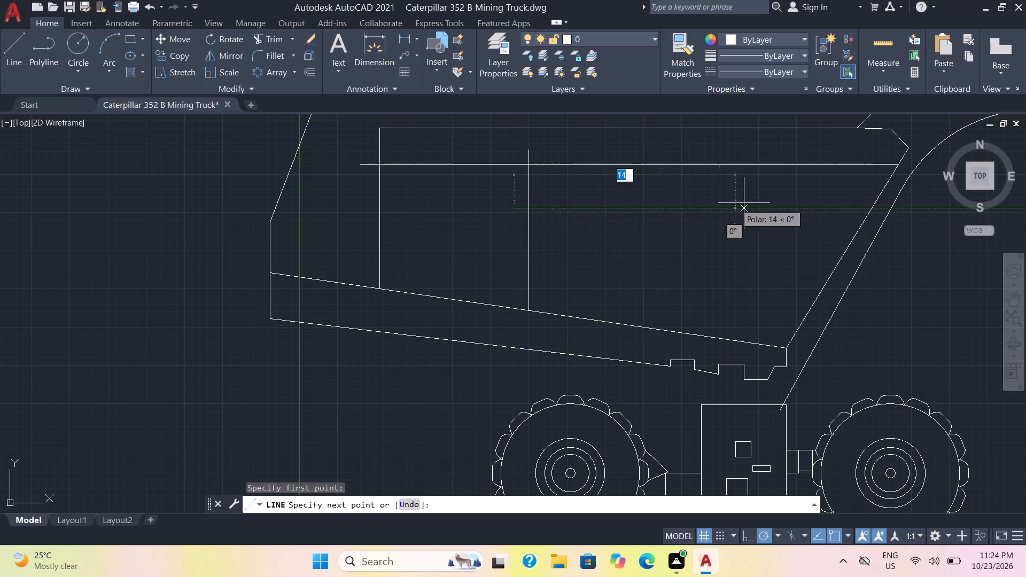
pyautogui.click(870, 210)
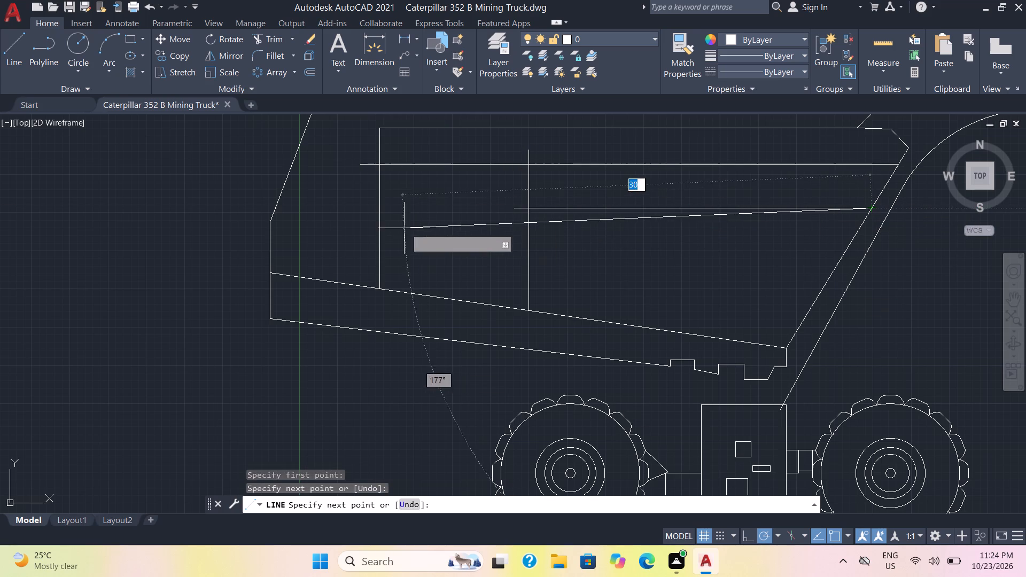
pyautogui.press('Escape')
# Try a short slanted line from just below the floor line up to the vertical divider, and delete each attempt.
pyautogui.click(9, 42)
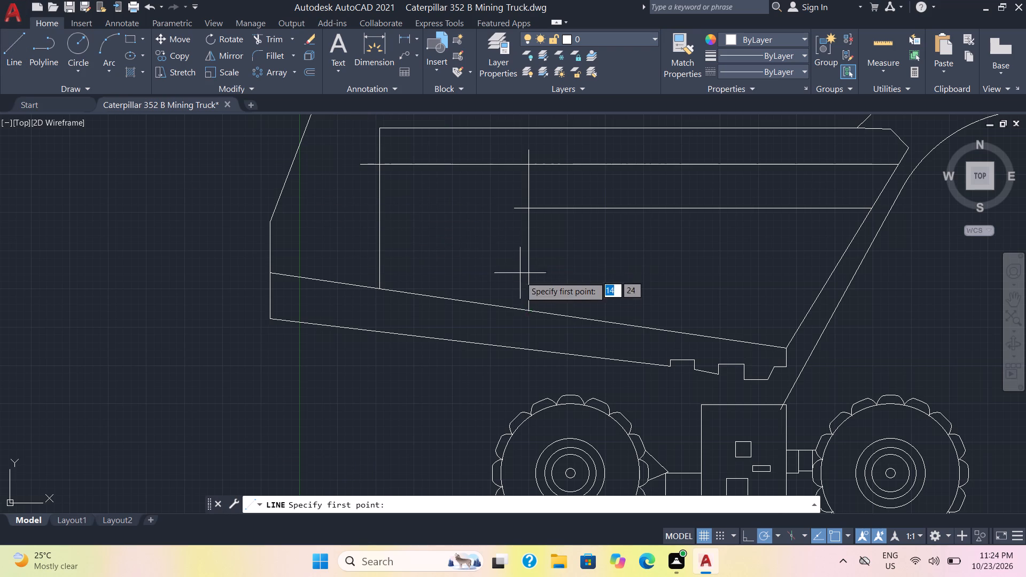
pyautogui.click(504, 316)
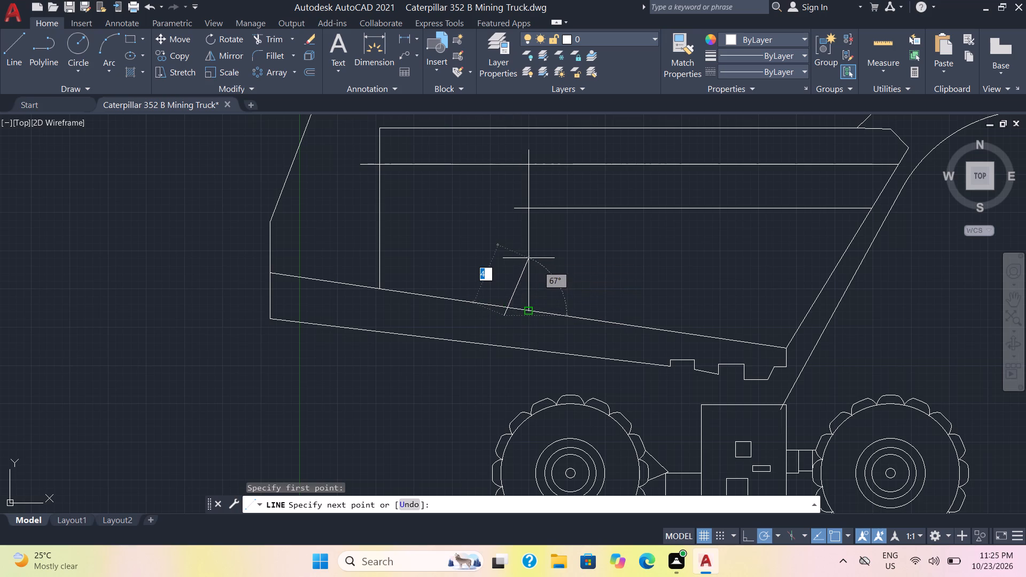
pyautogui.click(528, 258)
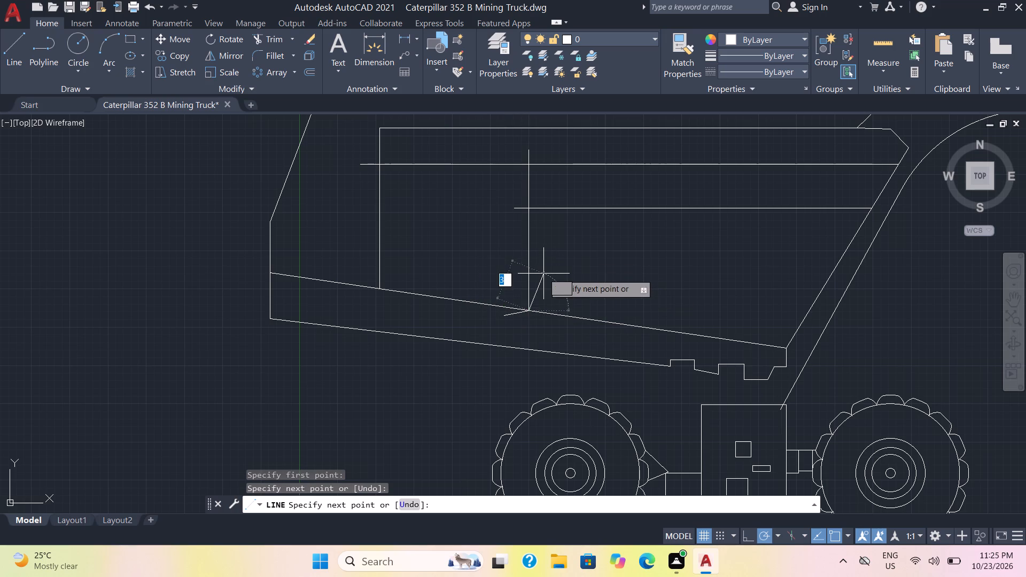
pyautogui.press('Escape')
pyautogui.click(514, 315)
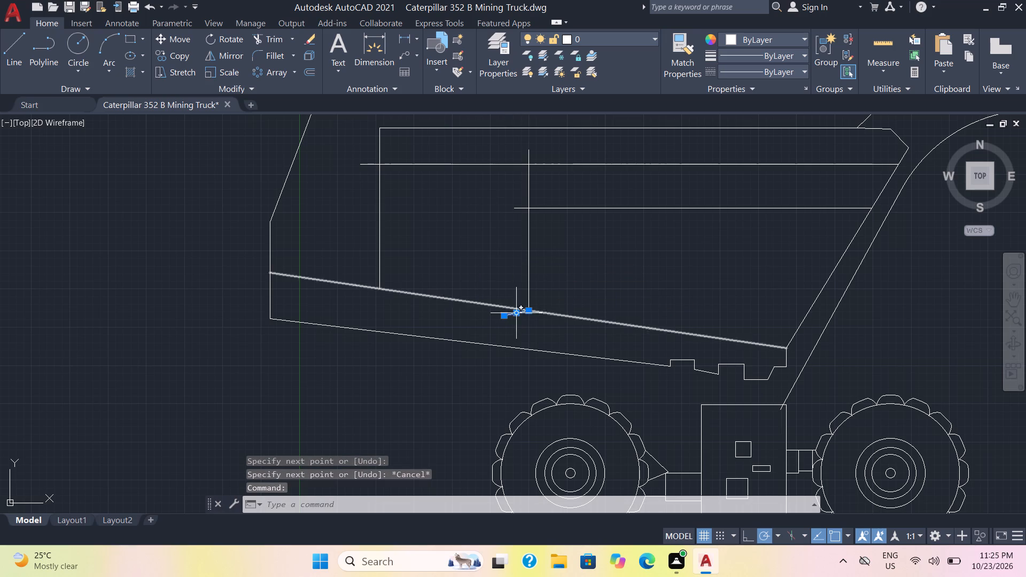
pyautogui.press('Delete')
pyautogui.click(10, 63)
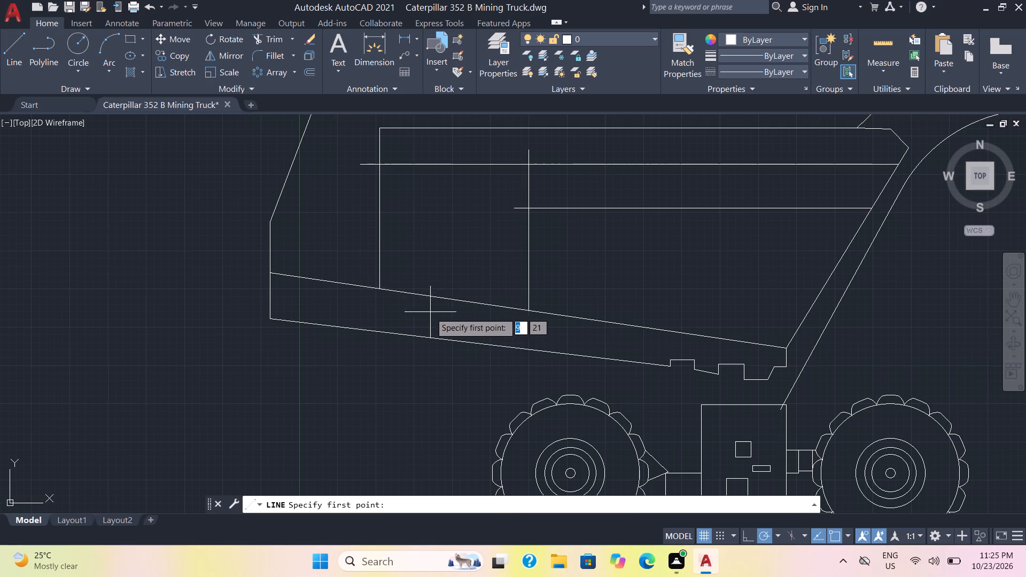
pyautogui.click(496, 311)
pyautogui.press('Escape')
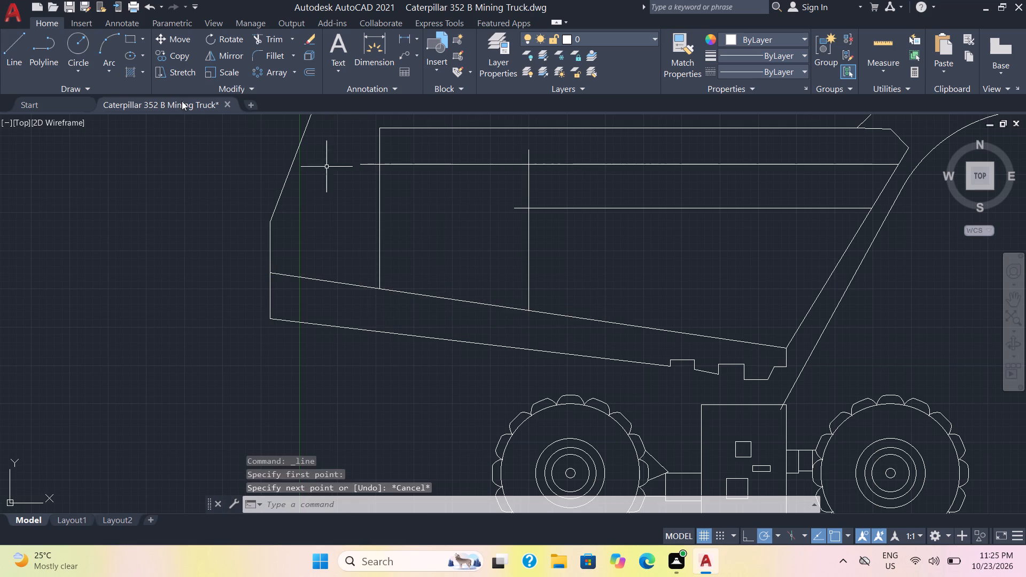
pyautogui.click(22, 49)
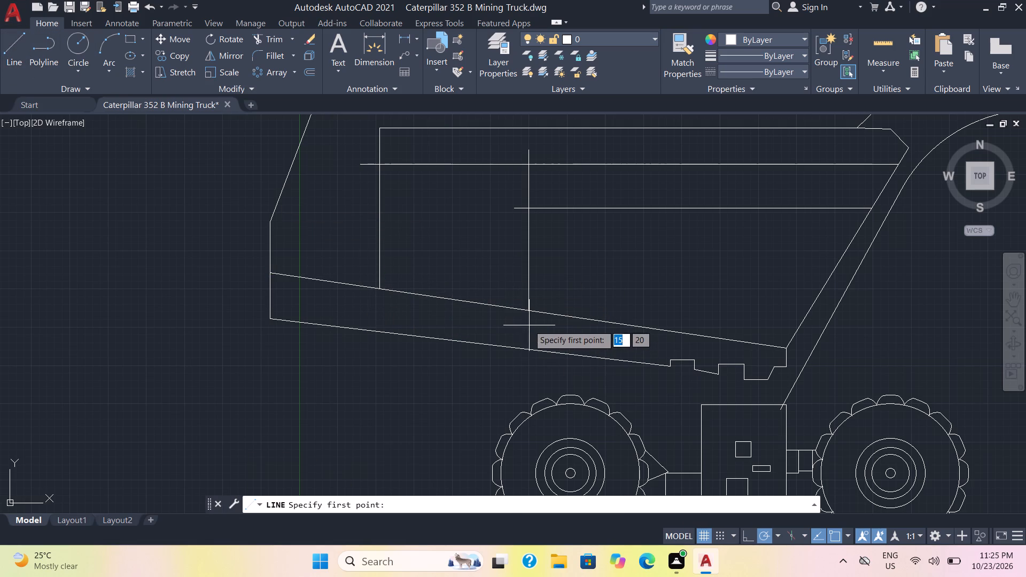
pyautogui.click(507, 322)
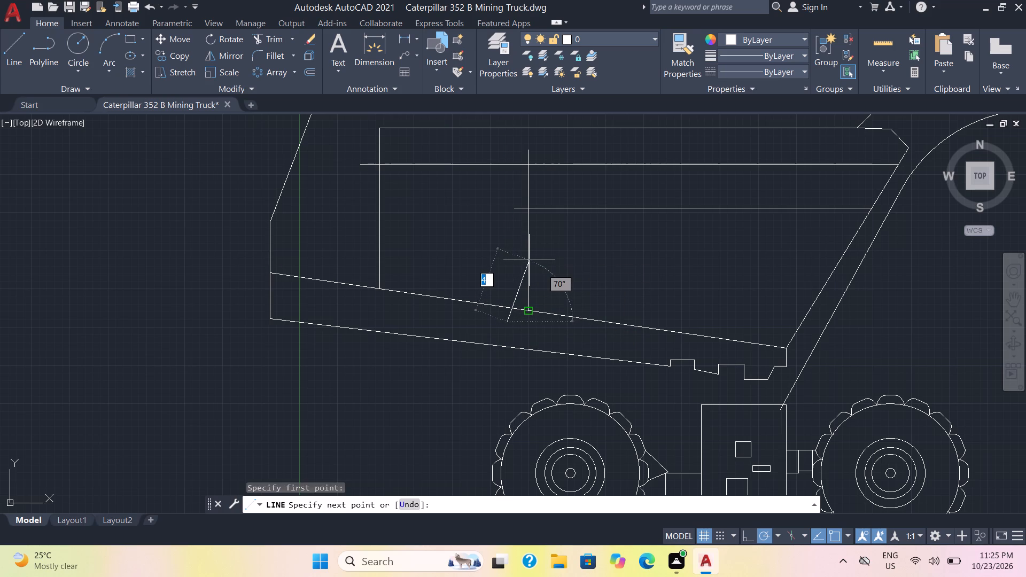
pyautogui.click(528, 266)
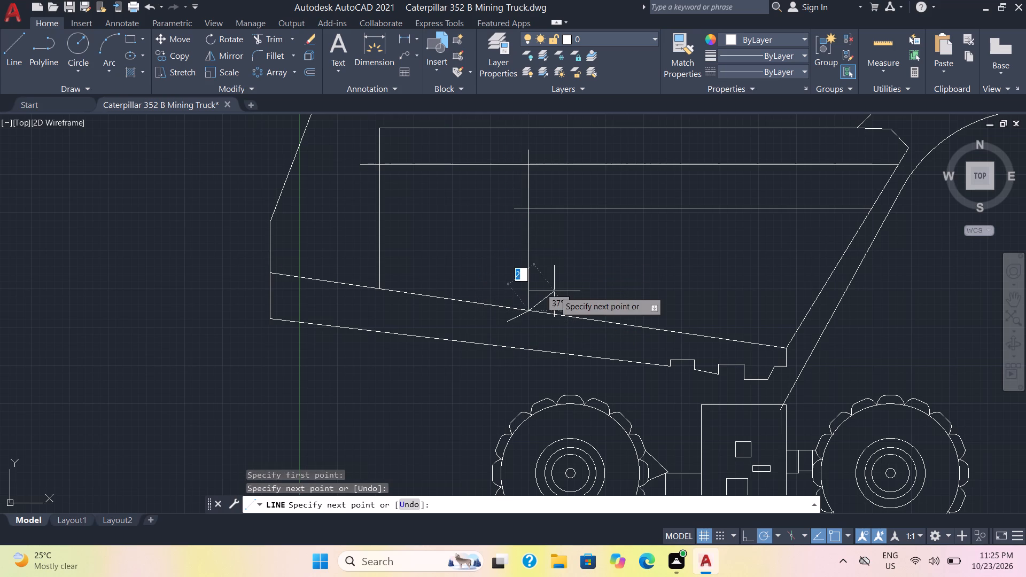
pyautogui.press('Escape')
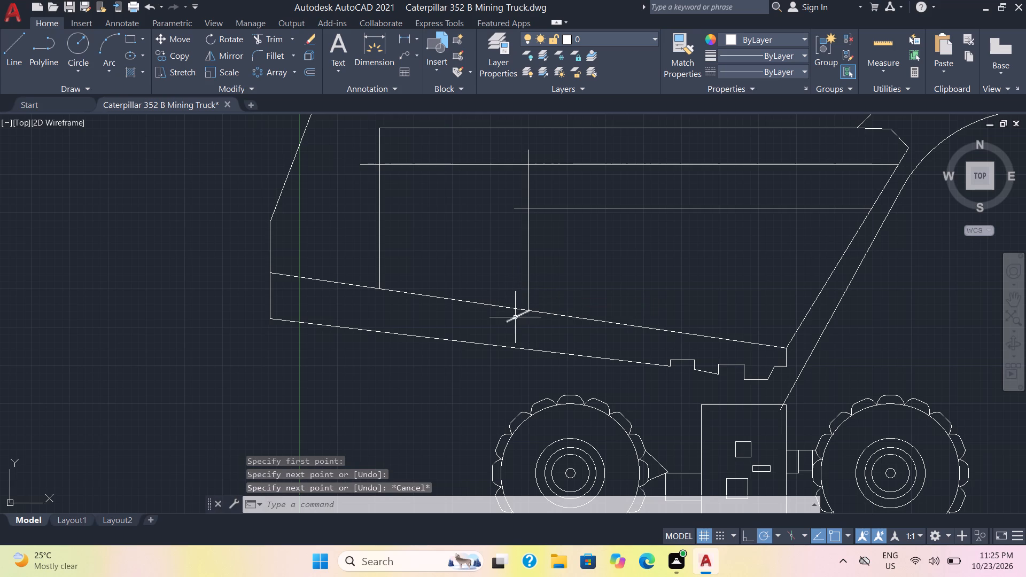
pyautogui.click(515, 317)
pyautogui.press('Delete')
# Draw a slanted line at about 54° from just below the floor line, crossing the lower part of the vertical divider.
pyautogui.click(9, 56)
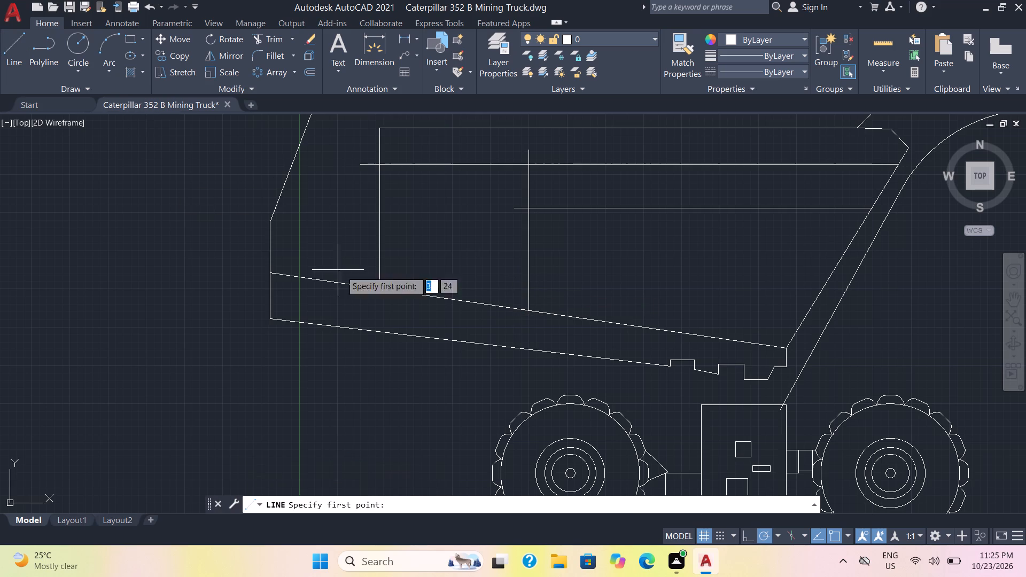
pyautogui.click(495, 318)
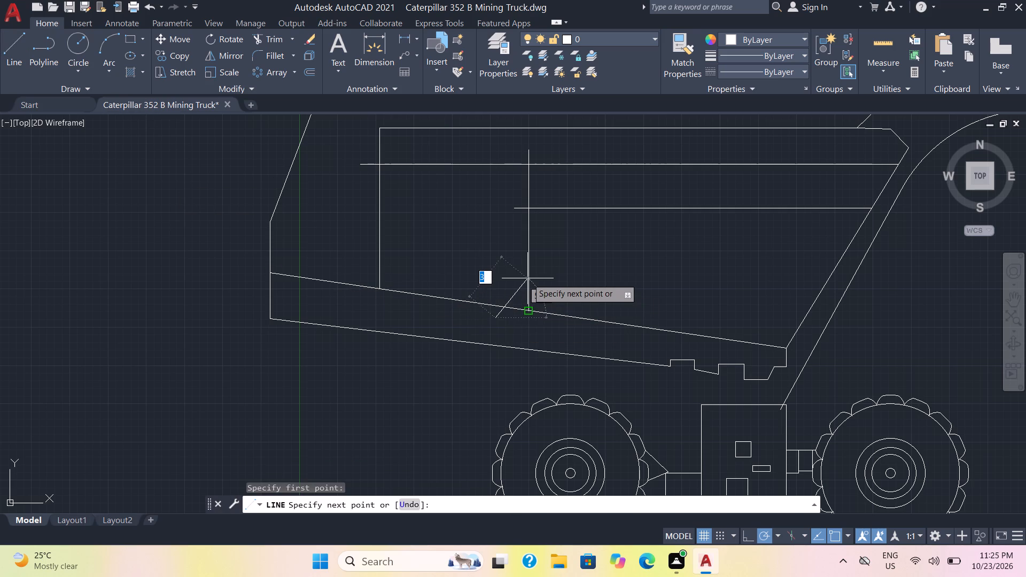
pyautogui.click(549, 243)
pyautogui.press('Escape')
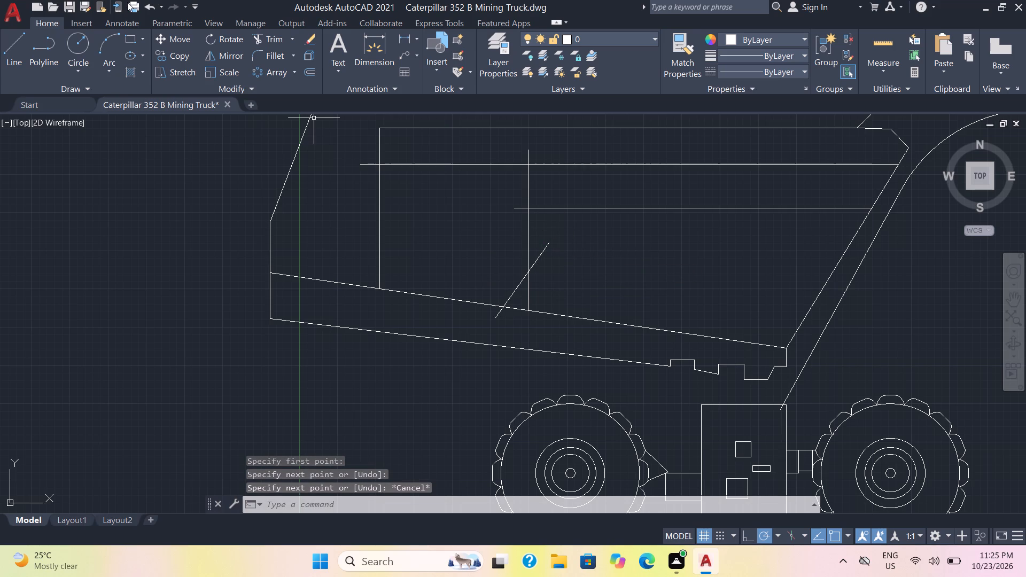
# Trim the rear overhangs of both horizontal lines, the divider's top overhang, and the slanted line's part beyond the divider.
pyautogui.click(270, 41)
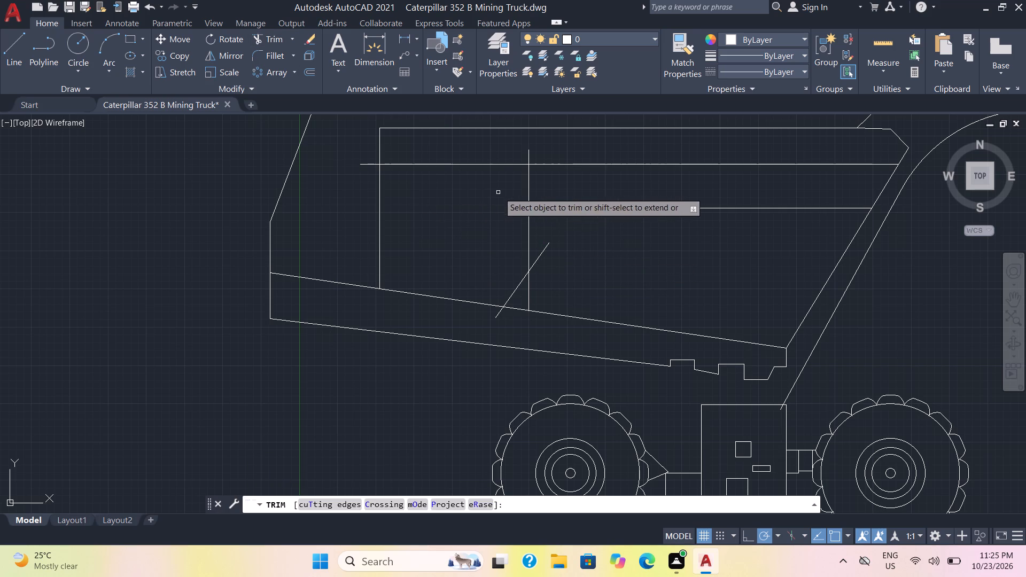
pyautogui.moveTo(517, 199); pyautogui.dragTo(523, 215)
pyautogui.moveTo(369, 159); pyautogui.dragTo(370, 174)
pyautogui.moveTo(525, 151); pyautogui.dragTo(540, 151)
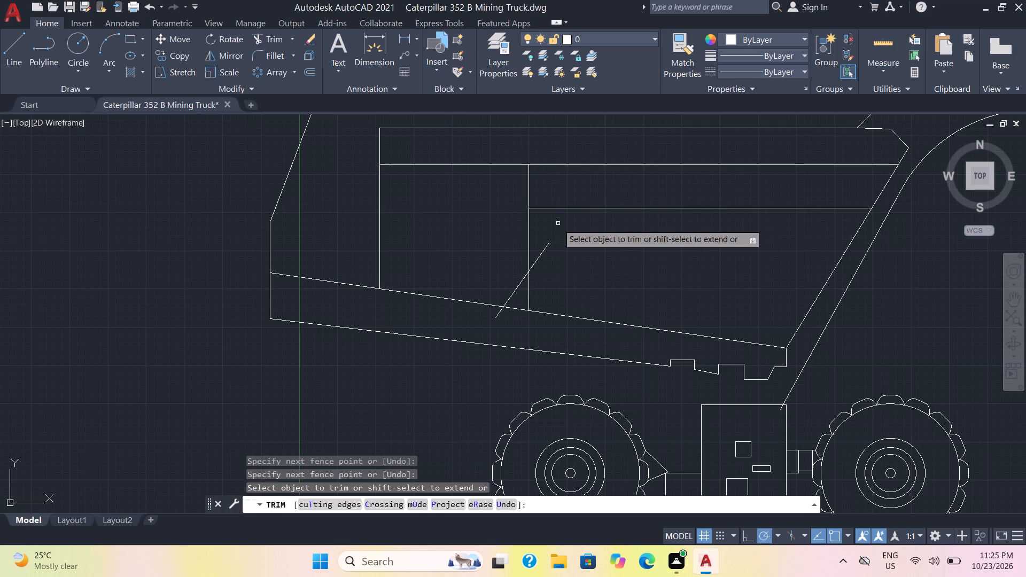
pyautogui.moveTo(537, 242); pyautogui.dragTo(541, 252)
pyautogui.click(535, 259)
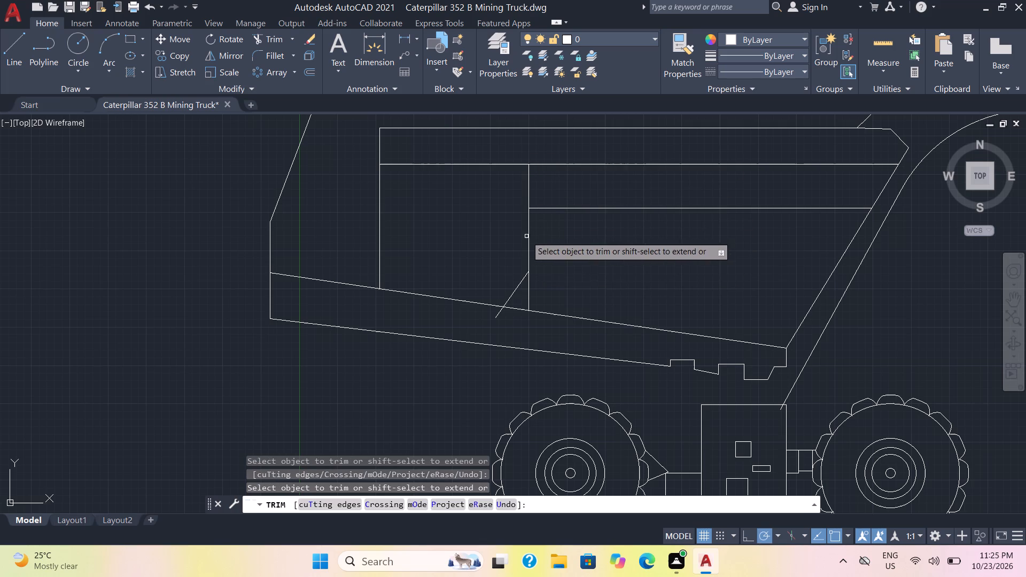
pyautogui.press('Escape')
# Draw a line about 16 long sloping down 12° forward from the short brace's top on the divider, ending with a vertical drop to the floor line.
pyautogui.click(11, 52)
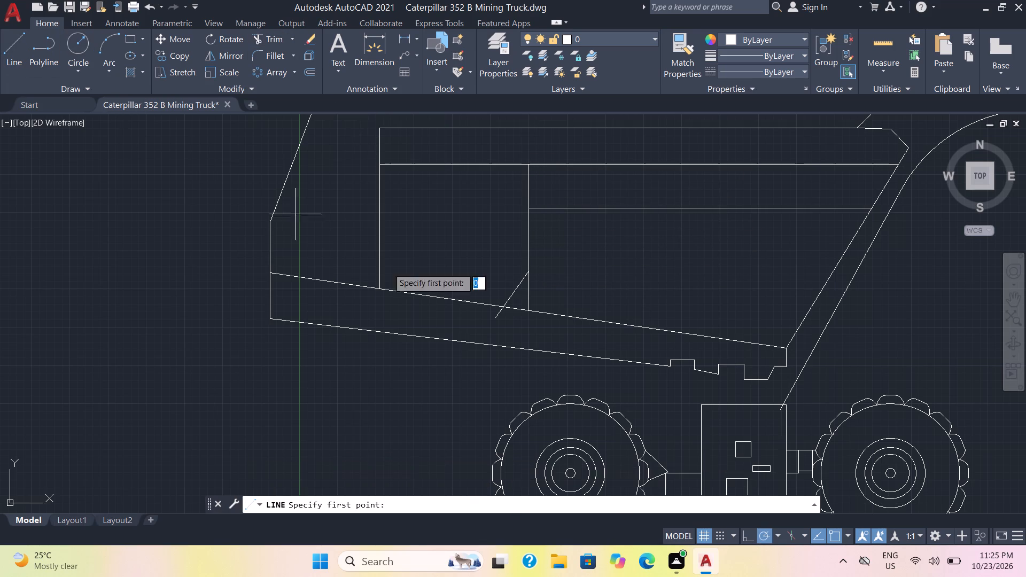
pyautogui.click(526, 274)
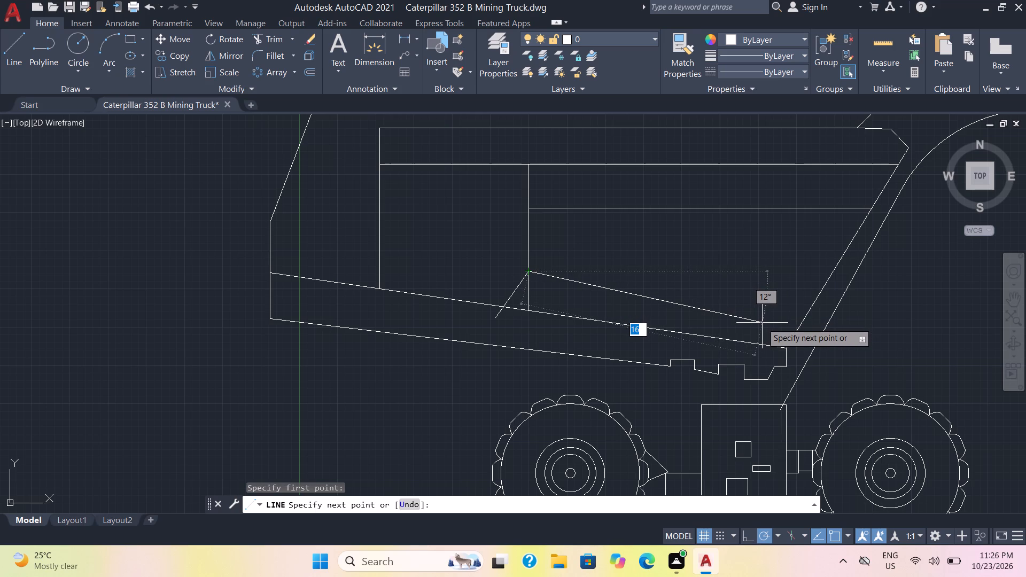
pyautogui.click(762, 323)
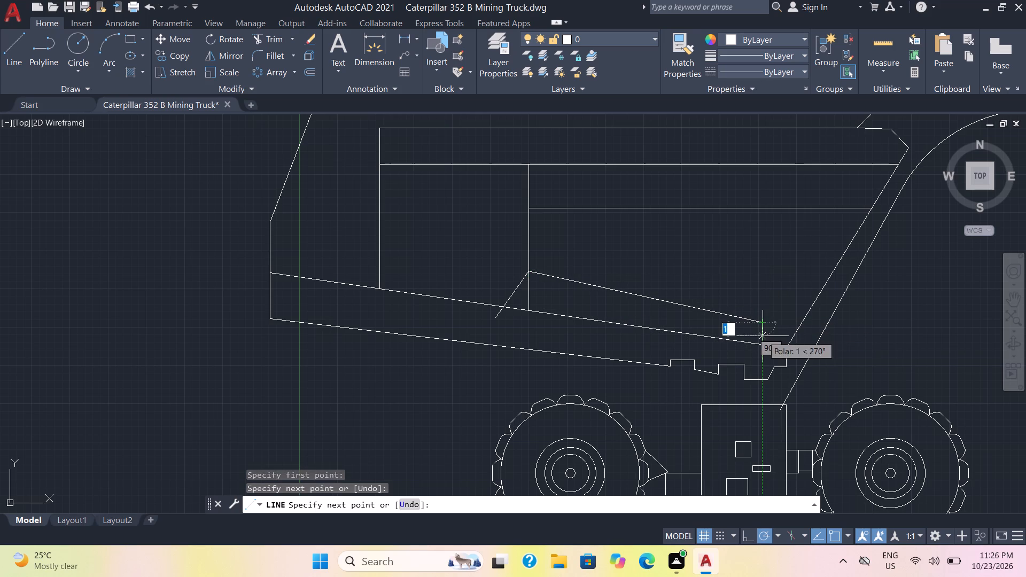
pyautogui.click(763, 339)
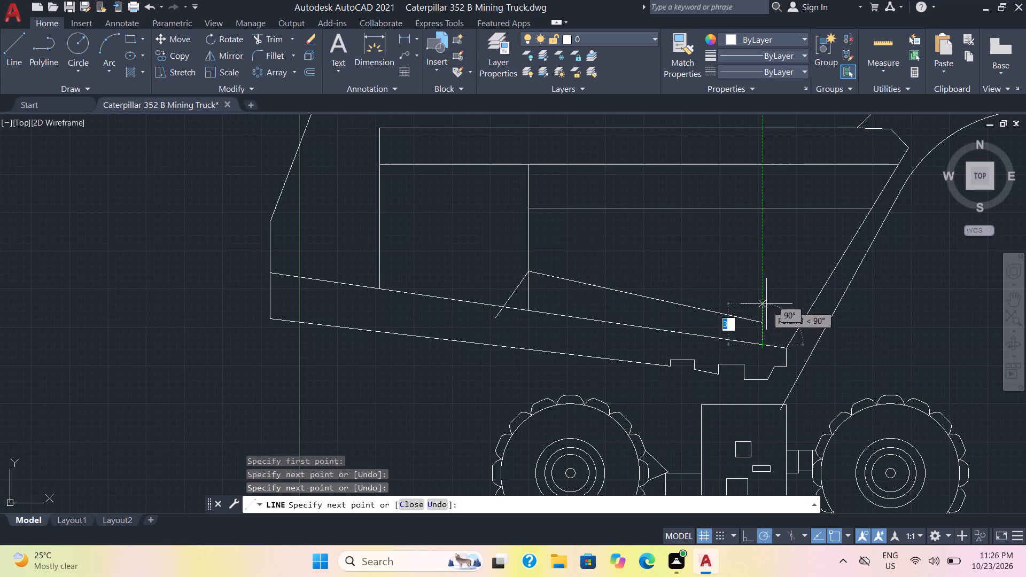
# Continue with a vertical about 6 up from the floor line and a horizontal line about 21 long from the divider to the slanted front edge.
pyautogui.click(761, 249)
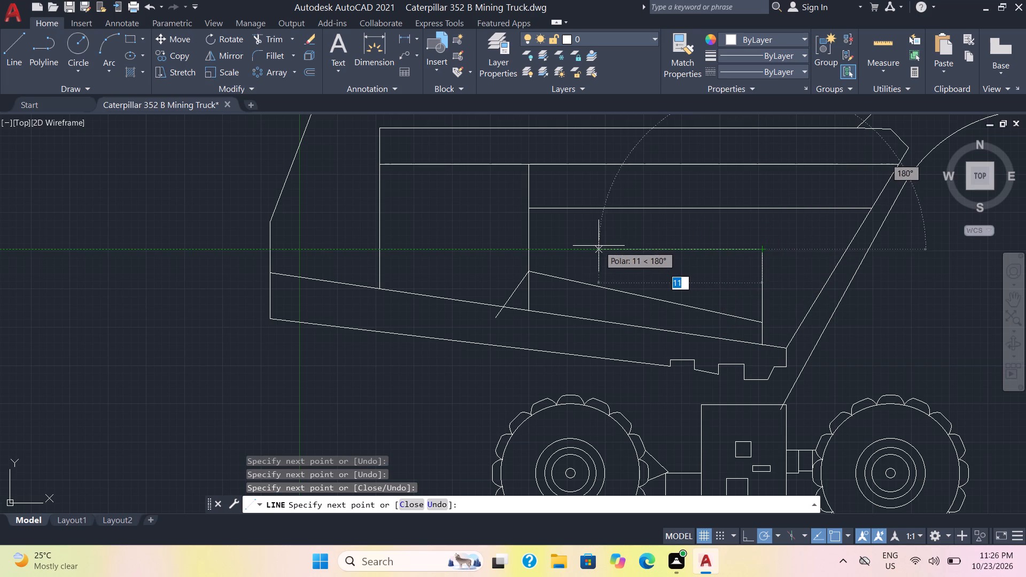
pyautogui.click(530, 247)
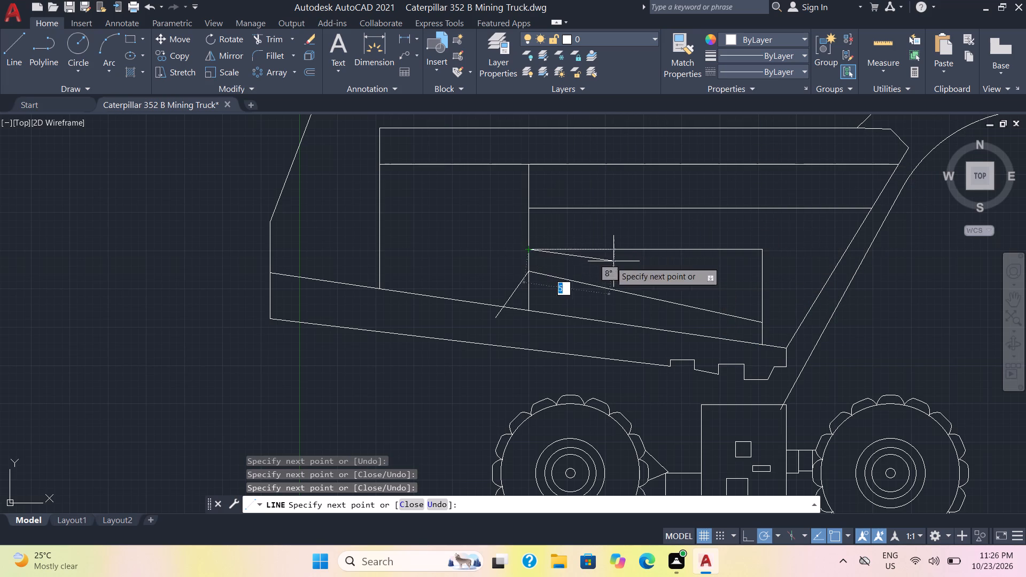
pyautogui.click(848, 253)
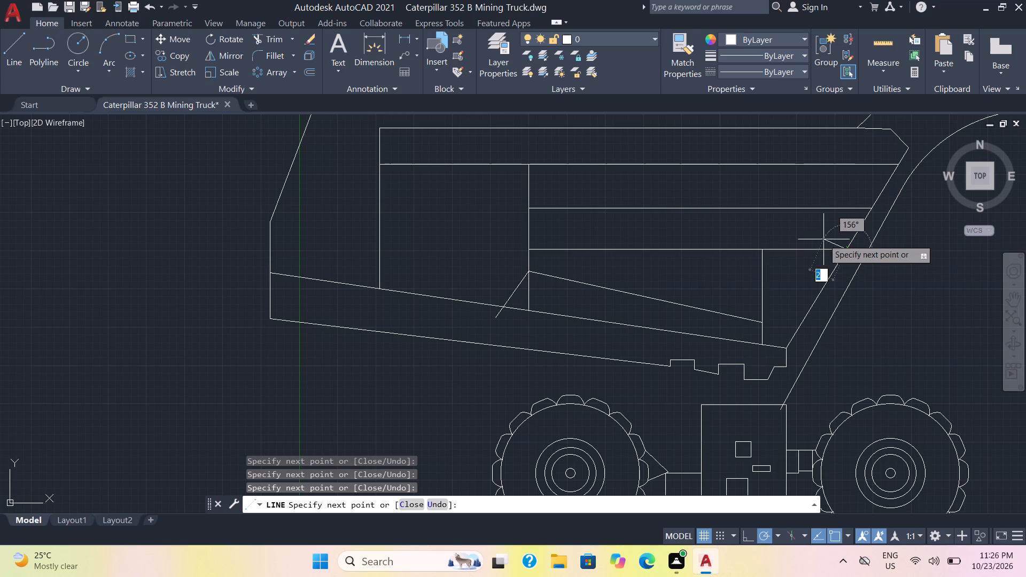
pyautogui.press('Escape')
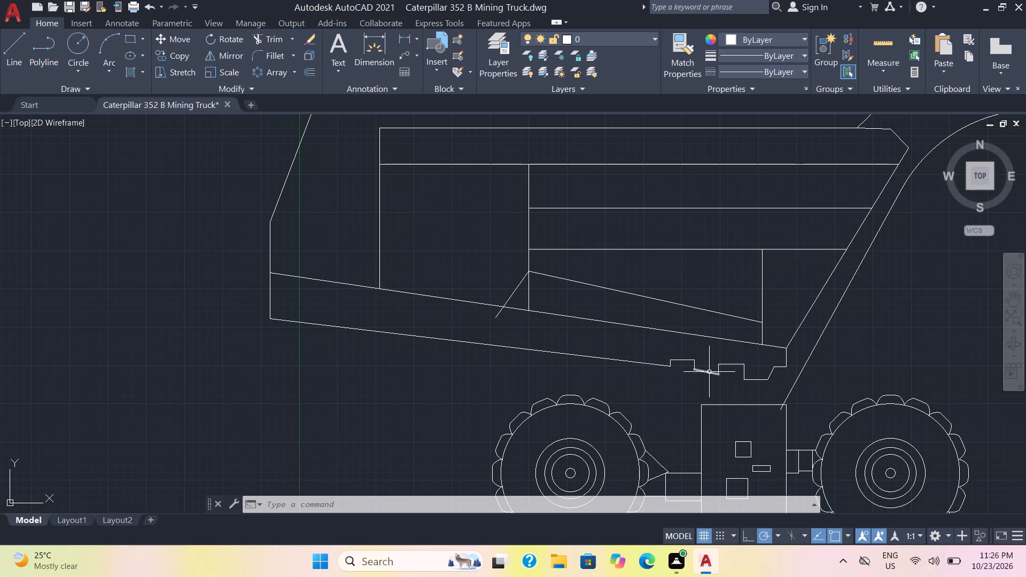
# Scale up both wheels, the axle parts and the chassis box together about the box's middle until the box's top reaches the dump body's underside.
pyautogui.scroll(-2, 744, 415)
pyautogui.moveTo(743, 417); pyautogui.dragTo(733, 292, button='middle')
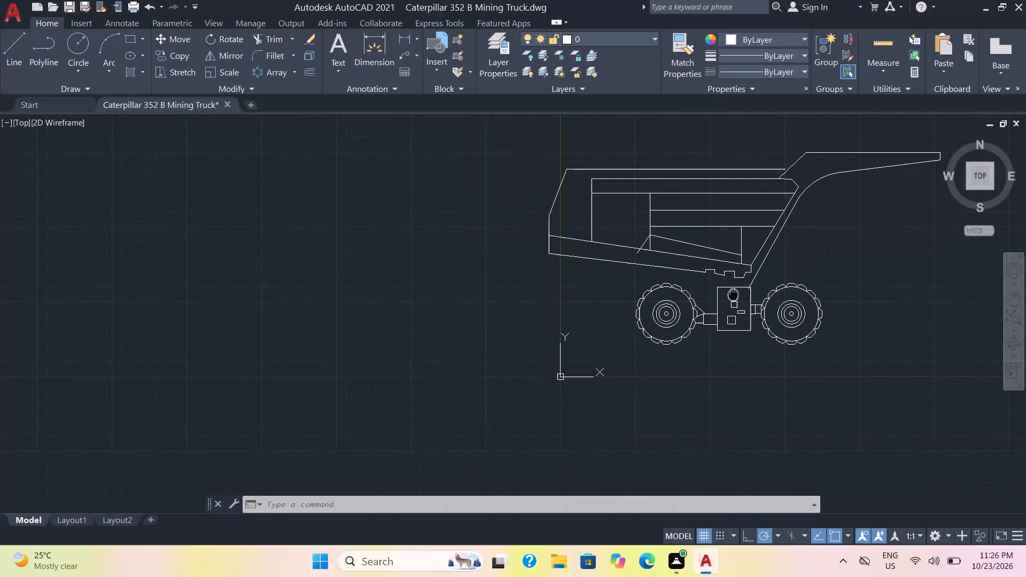
pyautogui.moveTo(733, 292); pyautogui.dragTo(733, 292, button='middle')
pyautogui.scroll(3, 758, 309)
pyautogui.scroll(-2, 726, 312)
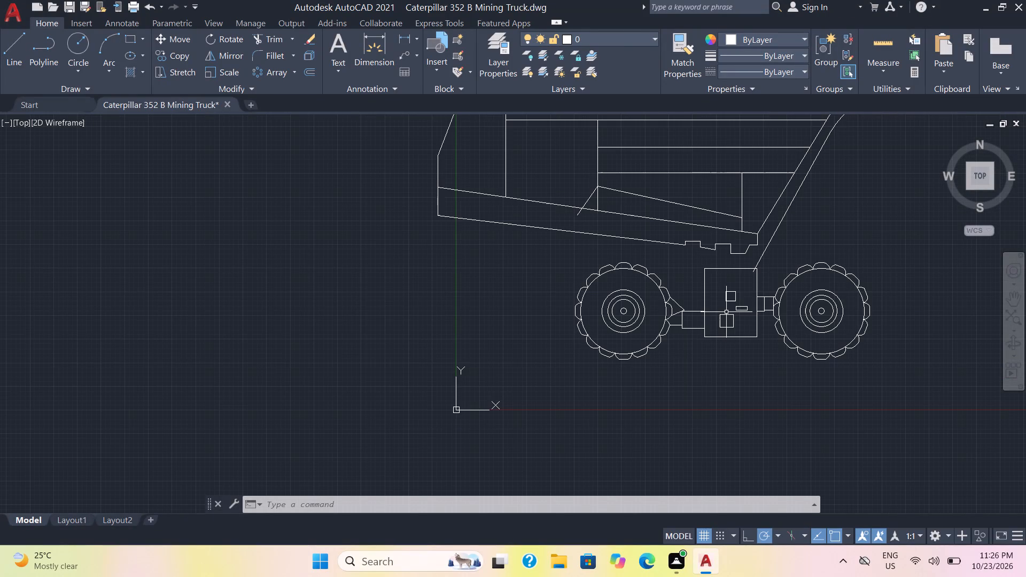
pyautogui.scroll(1, 726, 312)
pyautogui.scroll(-1, 769, 316)
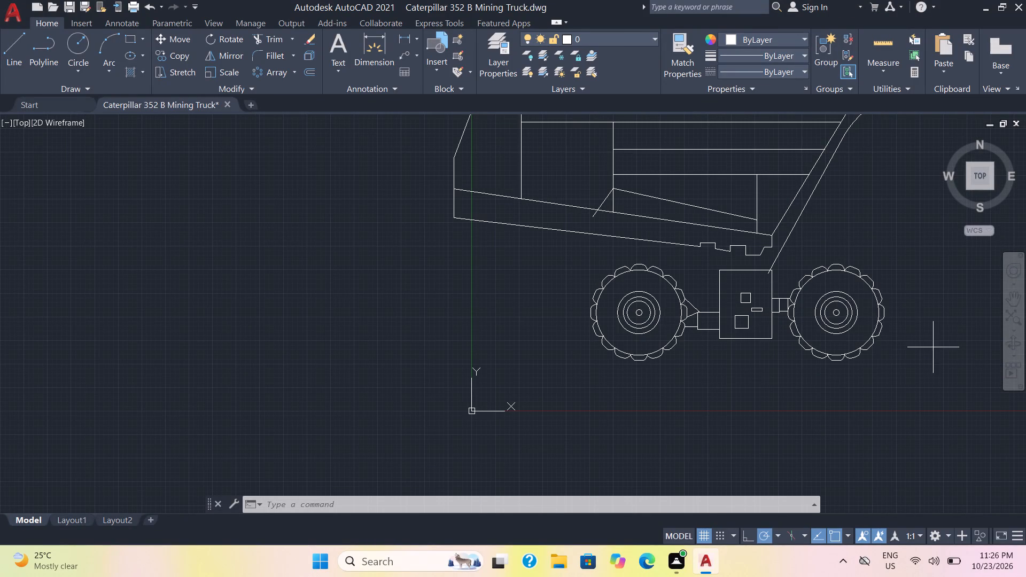
pyautogui.click(933, 347)
pyautogui.click(545, 284)
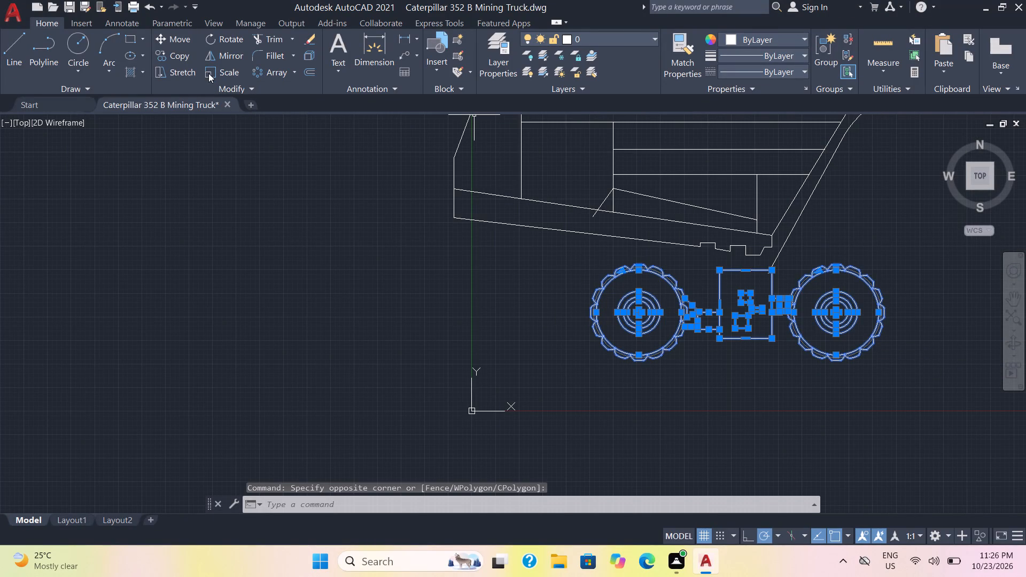
pyautogui.click(211, 73)
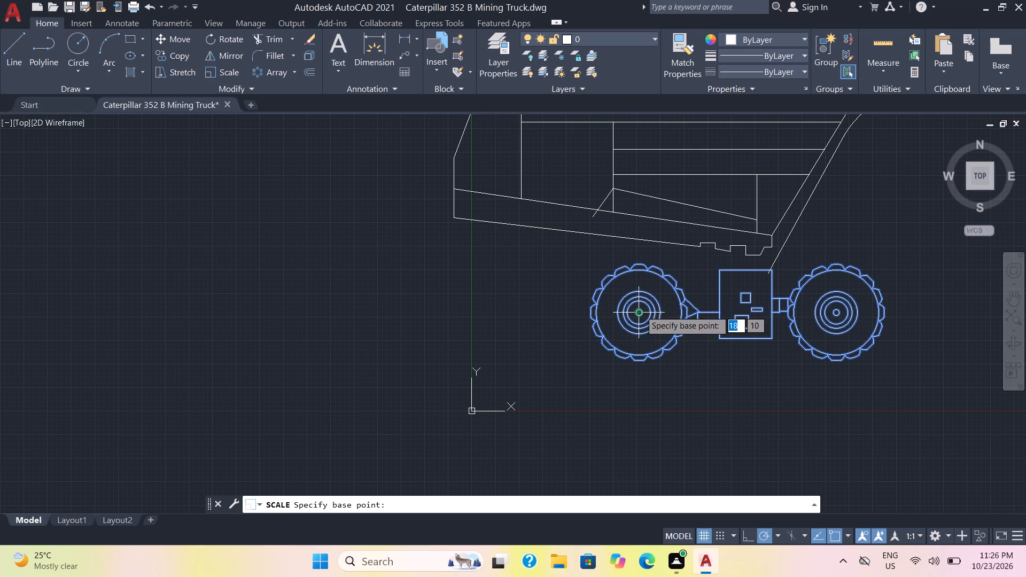
pyautogui.click(747, 309)
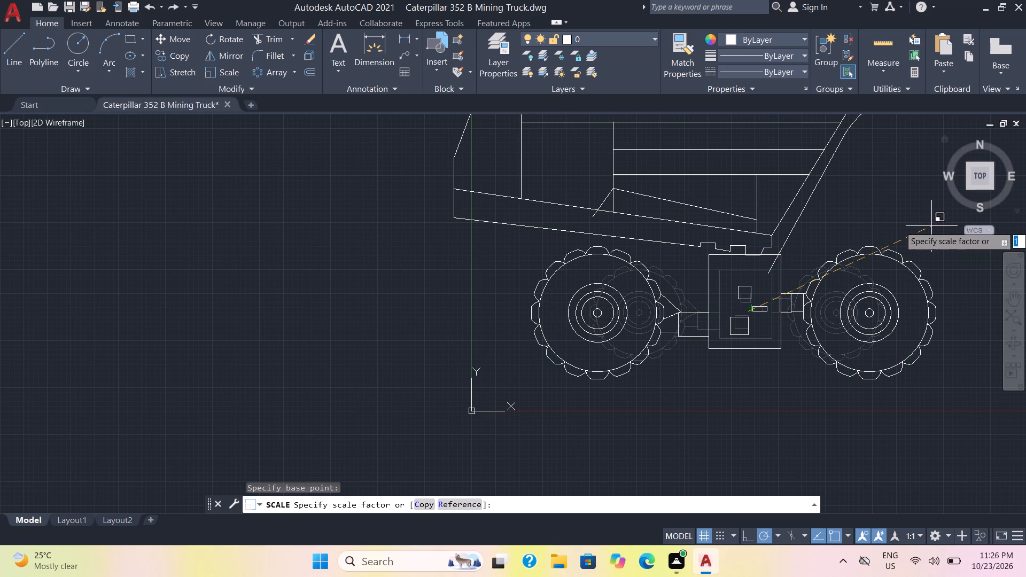
pyautogui.click(931, 226)
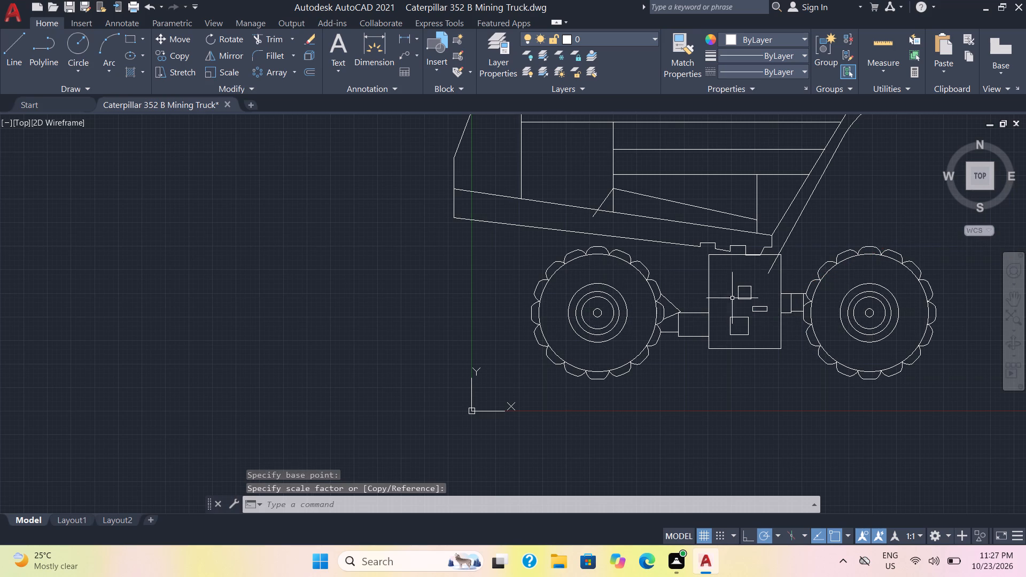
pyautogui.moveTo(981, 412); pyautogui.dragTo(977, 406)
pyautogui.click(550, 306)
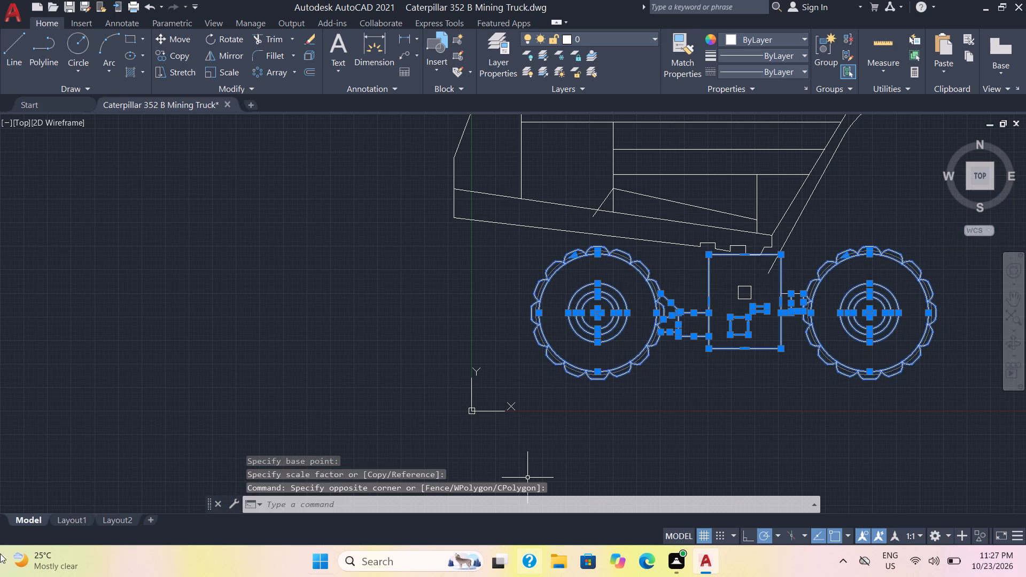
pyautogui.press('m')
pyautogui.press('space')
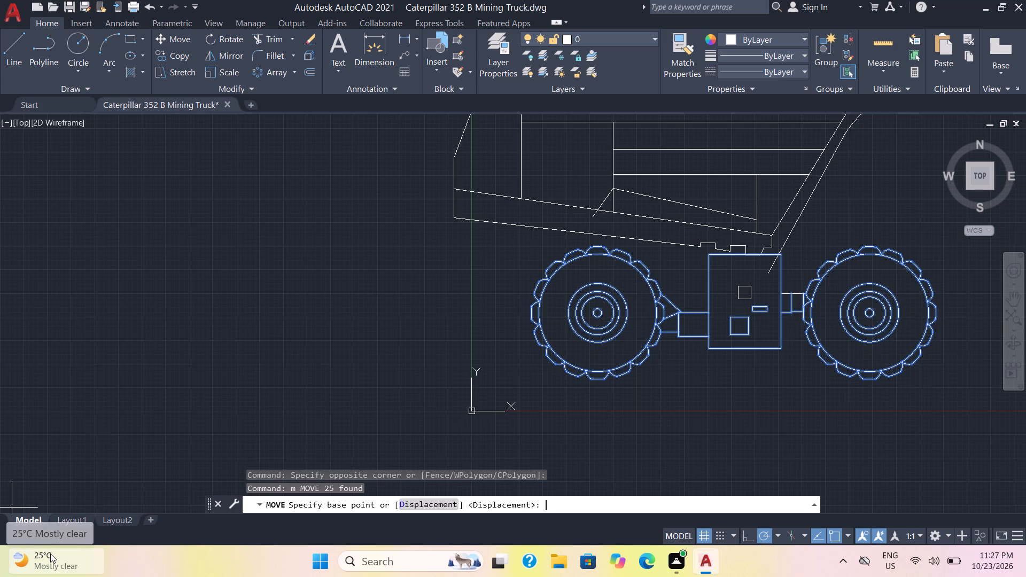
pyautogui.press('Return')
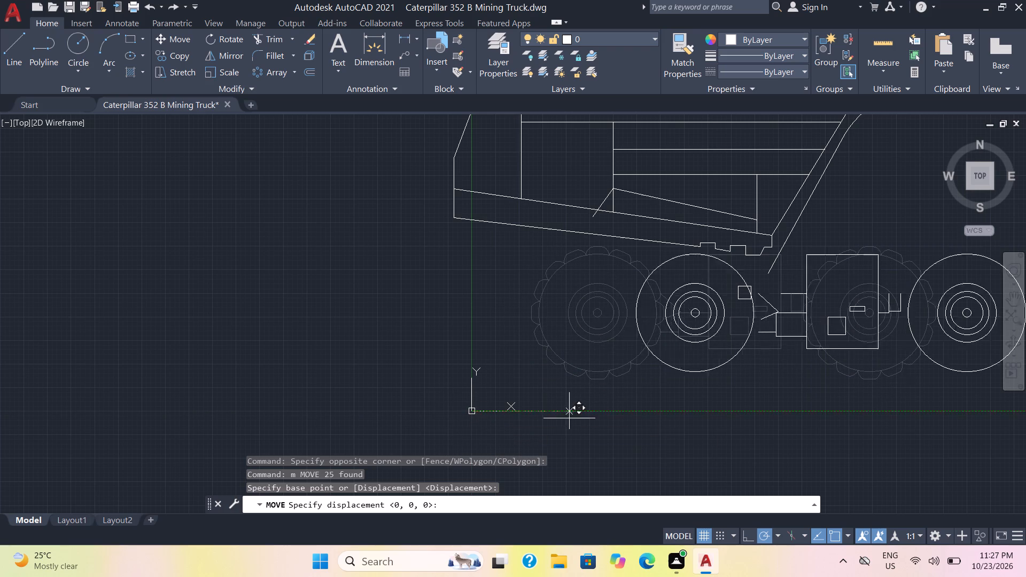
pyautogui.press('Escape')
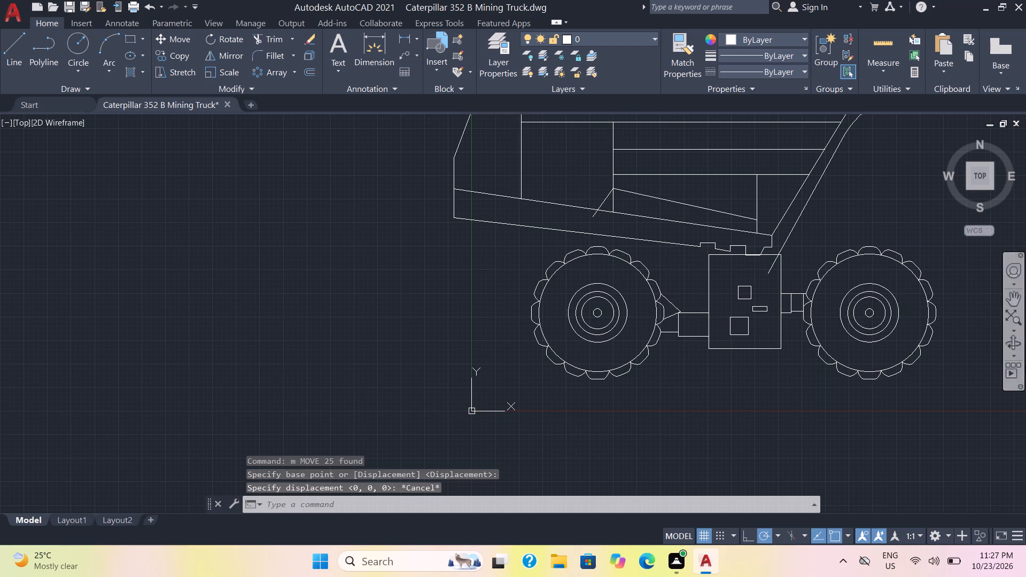
# Move the enlarged wheels, axle parts and chassis box with all its inner rectangles a short distance horizontally forward under the dump body.
pyautogui.moveTo(1025, 348); pyautogui.dragTo(1005, 329)
pyautogui.click(952, 352)
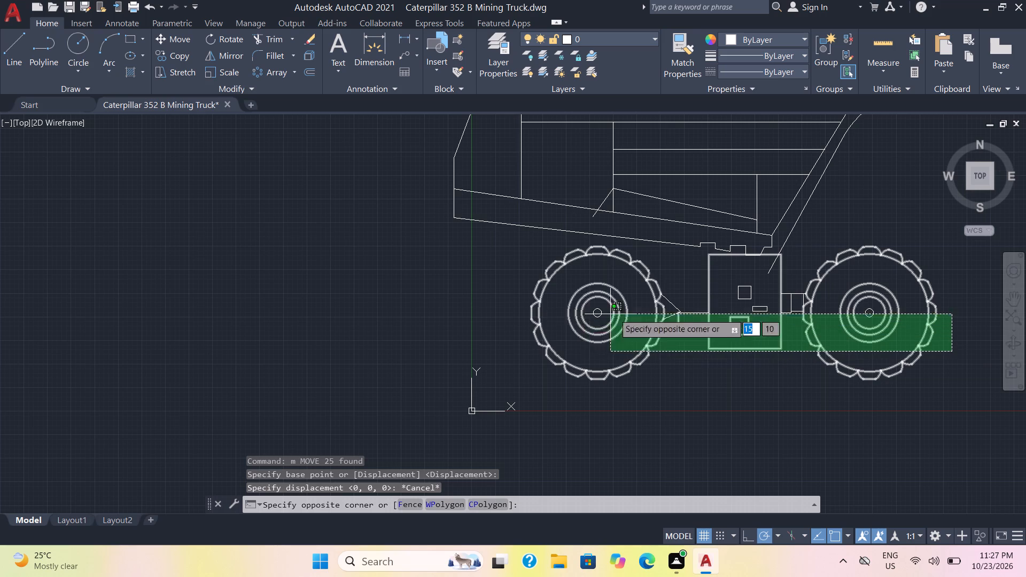
pyautogui.click(511, 283)
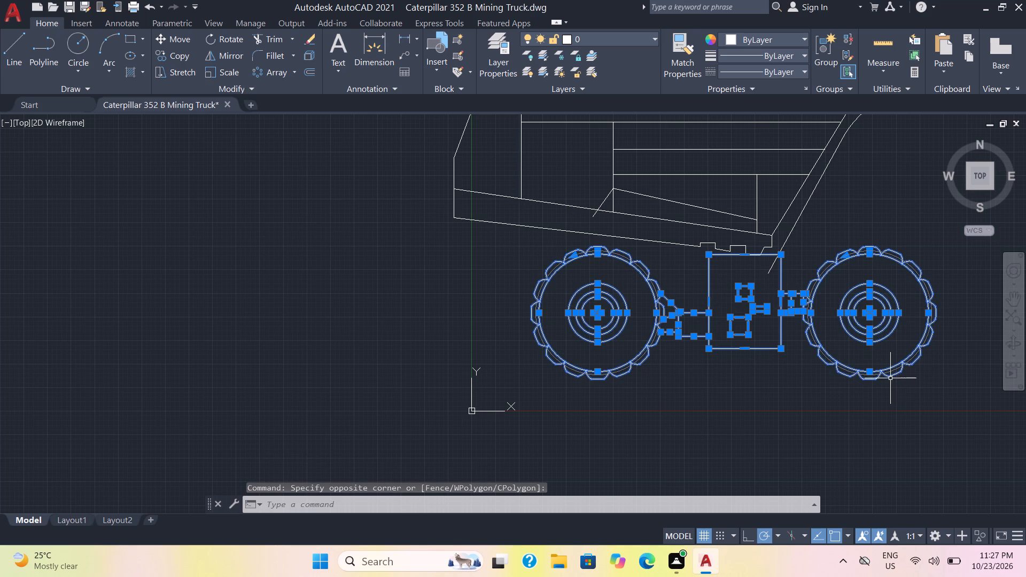
pyautogui.press('m')
pyautogui.press('Return')
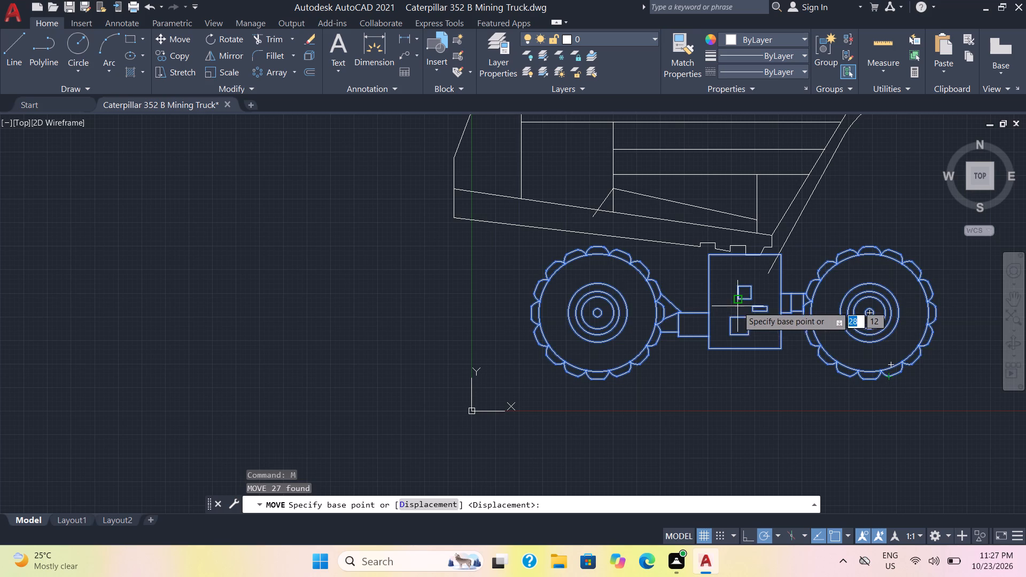
pyautogui.moveTo(737, 306); pyautogui.dragTo(725, 300)
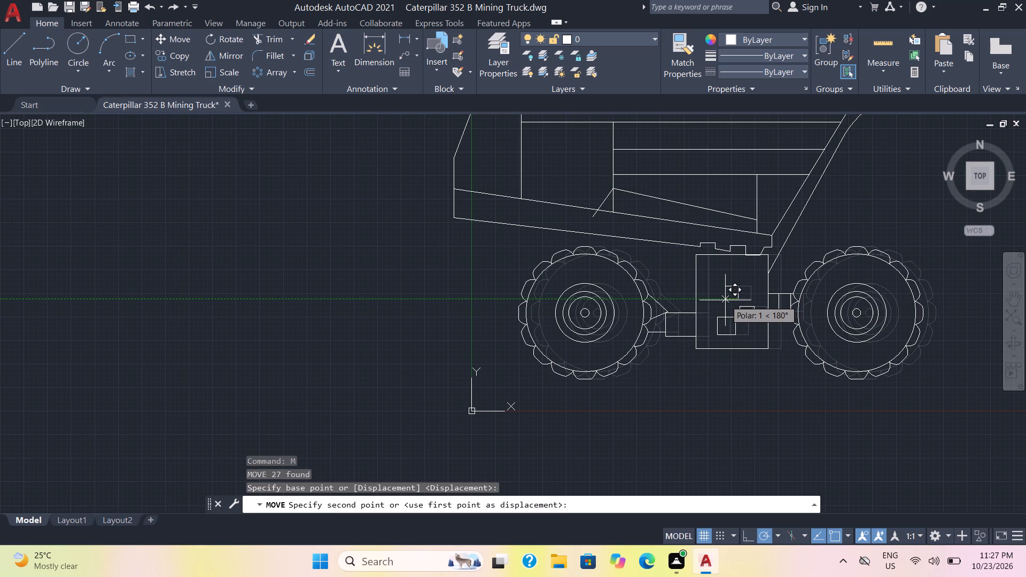
pyautogui.moveTo(725, 300); pyautogui.dragTo(741, 306)
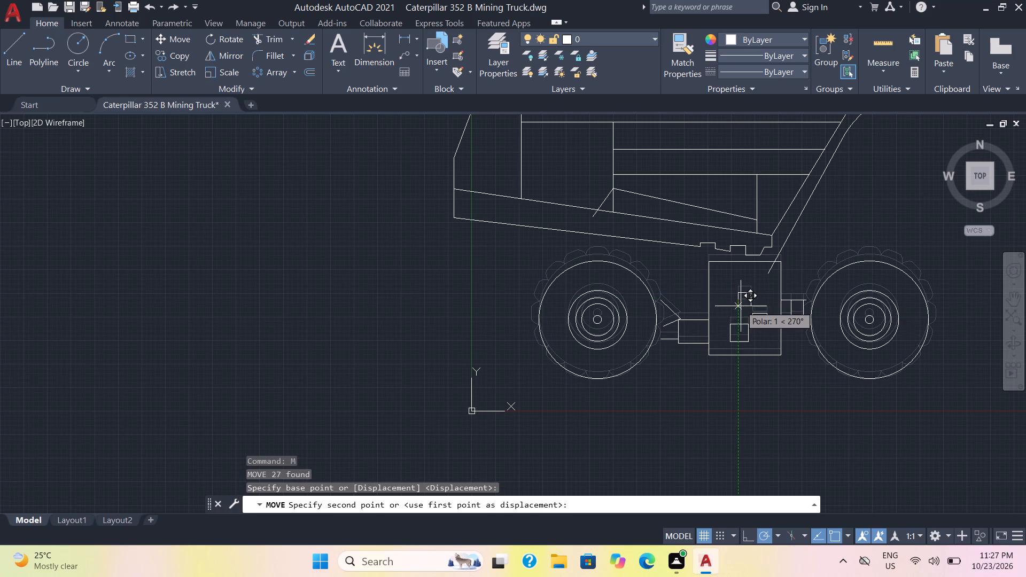
pyautogui.moveTo(741, 306); pyautogui.dragTo(751, 306)
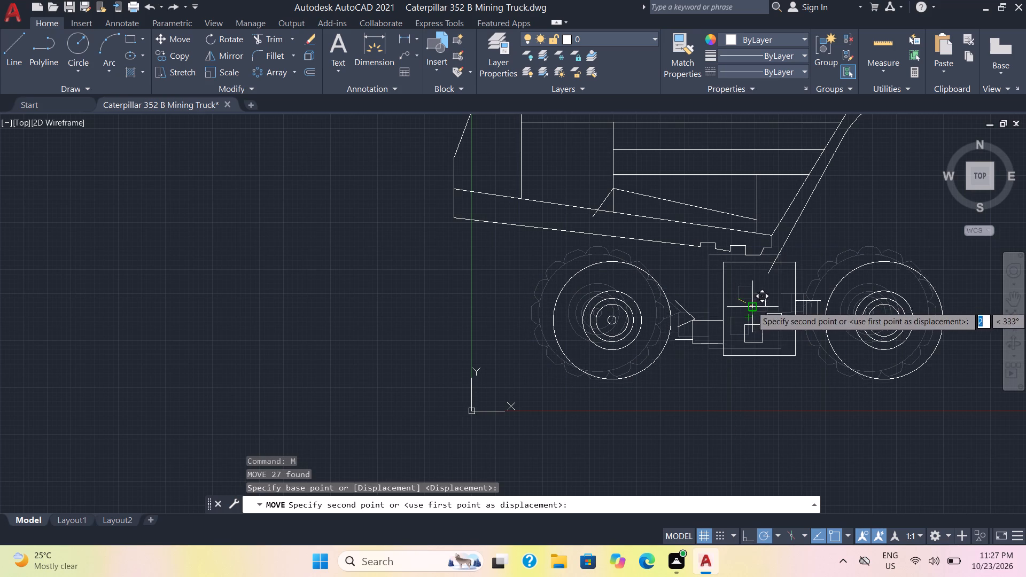
pyautogui.moveTo(751, 306); pyautogui.dragTo(752, 302)
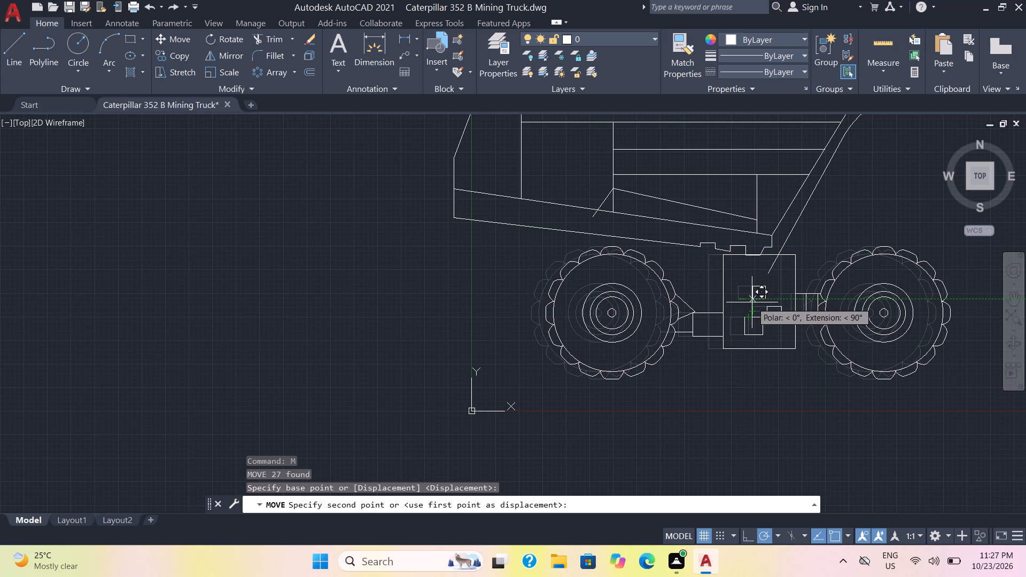
pyautogui.moveTo(752, 302); pyautogui.dragTo(764, 300)
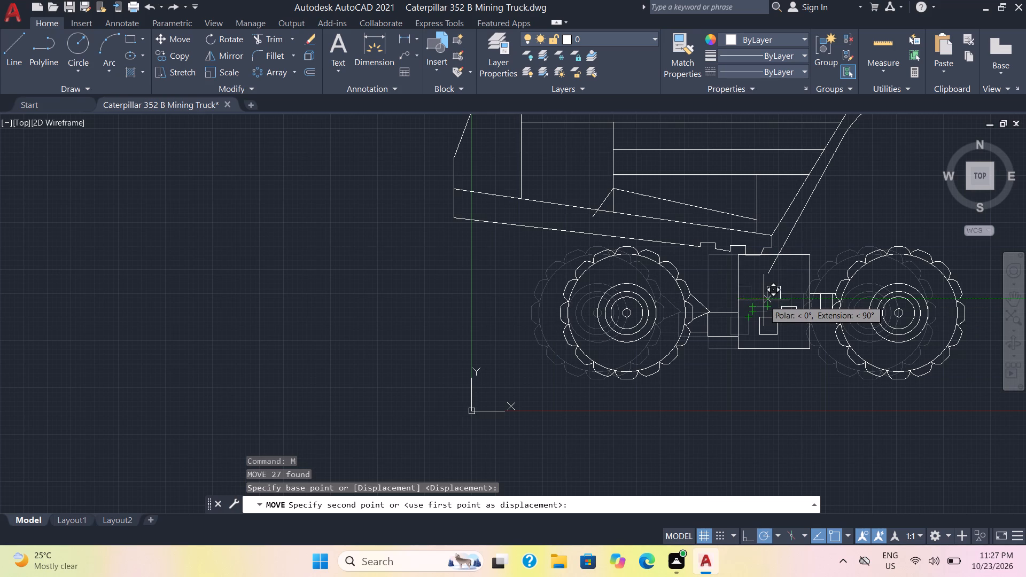
pyautogui.moveTo(764, 300); pyautogui.dragTo(764, 300)
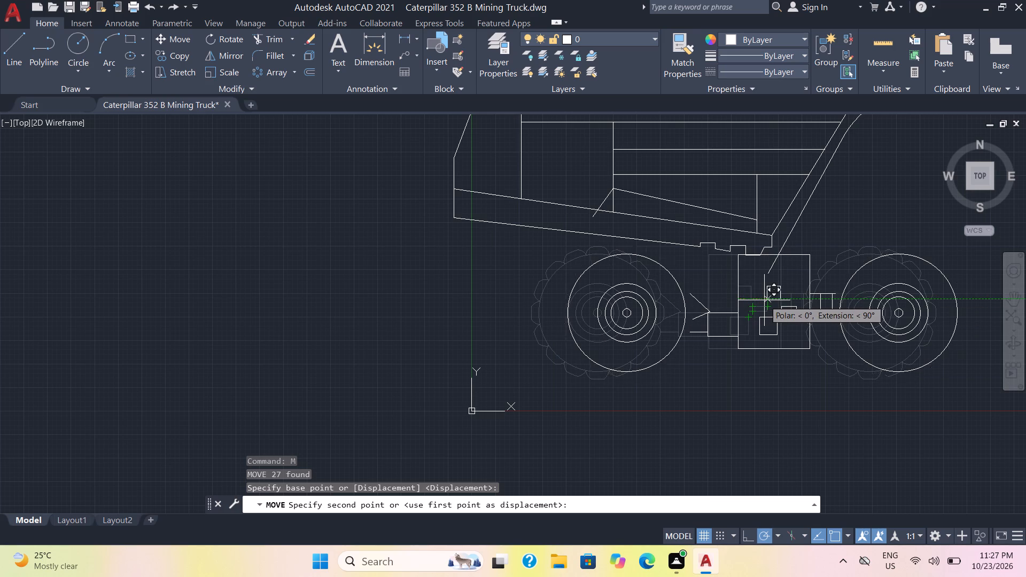
pyautogui.moveTo(764, 300); pyautogui.dragTo(764, 301)
pyautogui.click(764, 301)
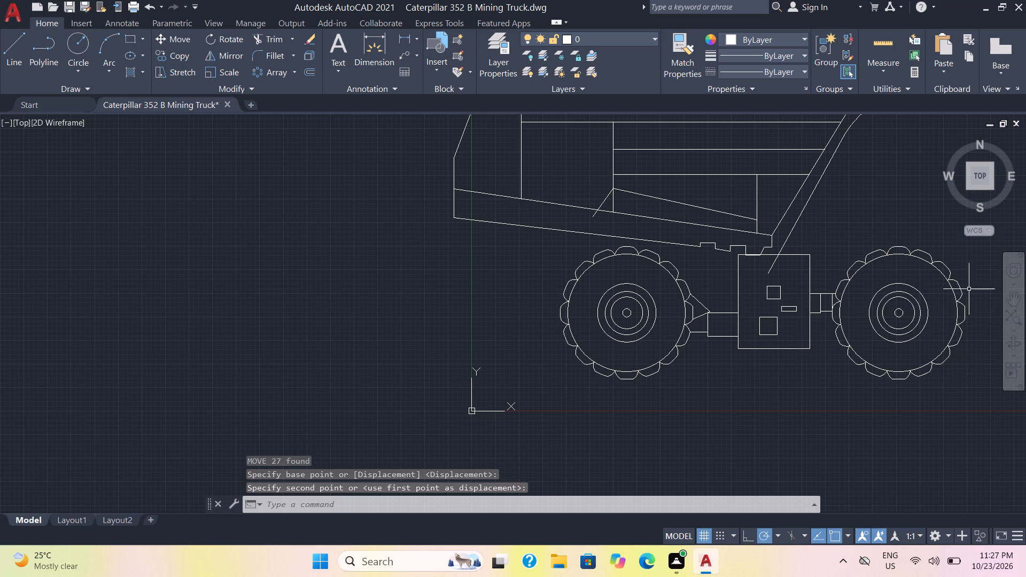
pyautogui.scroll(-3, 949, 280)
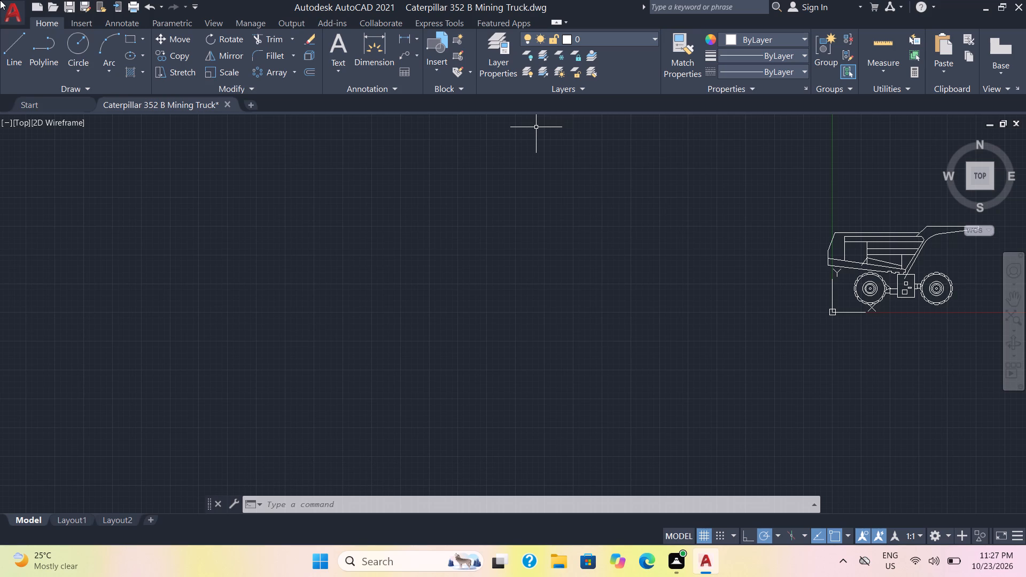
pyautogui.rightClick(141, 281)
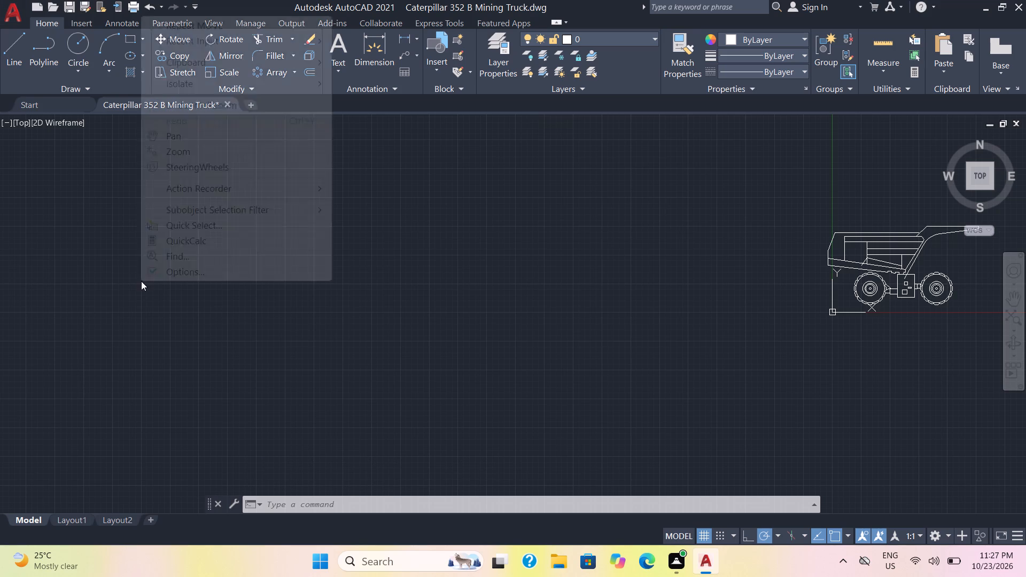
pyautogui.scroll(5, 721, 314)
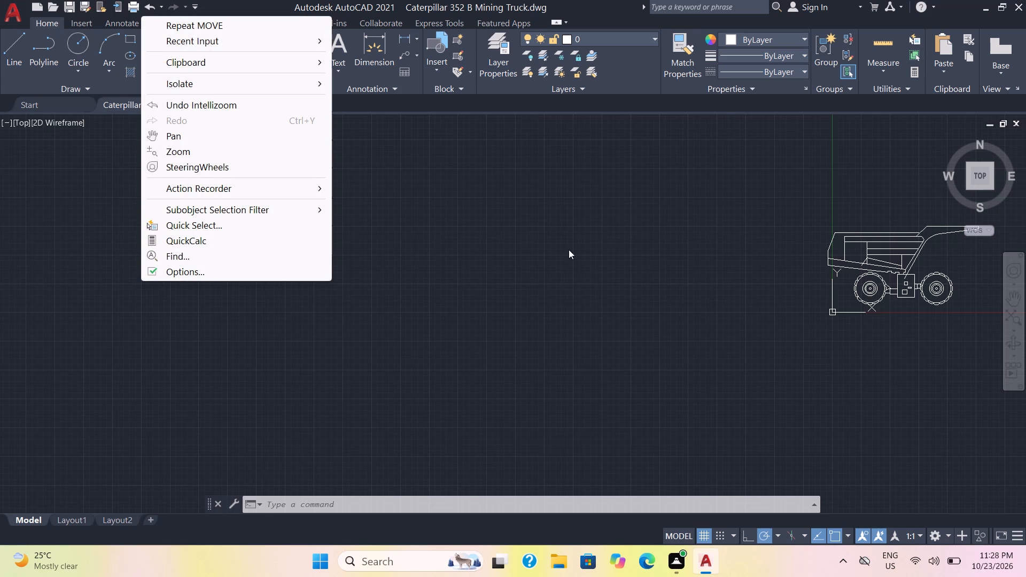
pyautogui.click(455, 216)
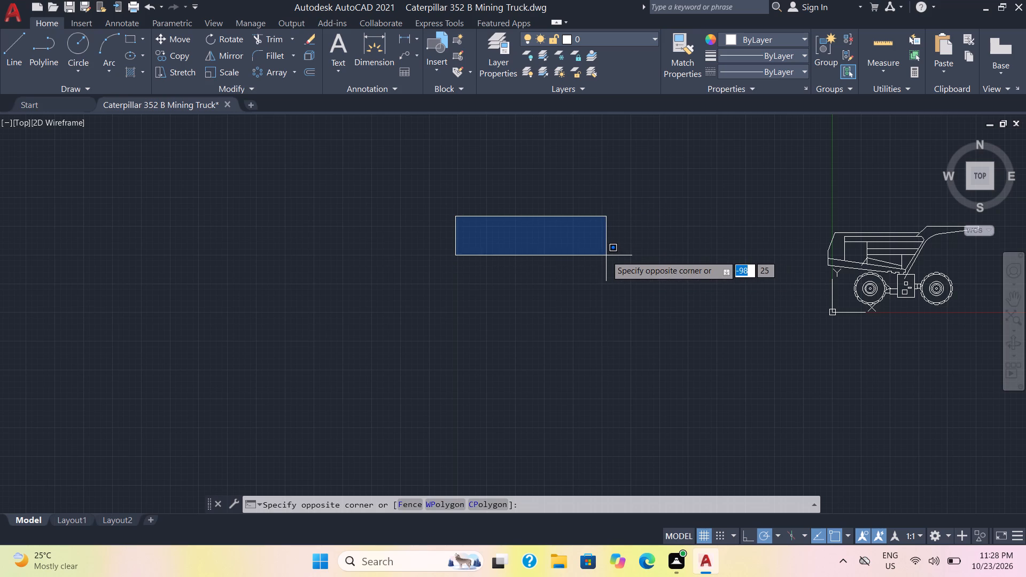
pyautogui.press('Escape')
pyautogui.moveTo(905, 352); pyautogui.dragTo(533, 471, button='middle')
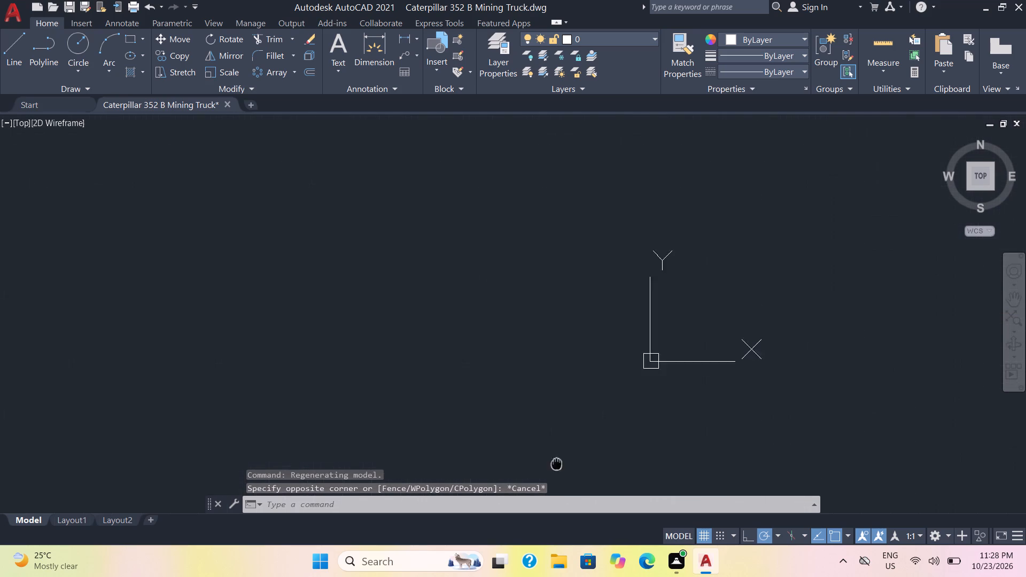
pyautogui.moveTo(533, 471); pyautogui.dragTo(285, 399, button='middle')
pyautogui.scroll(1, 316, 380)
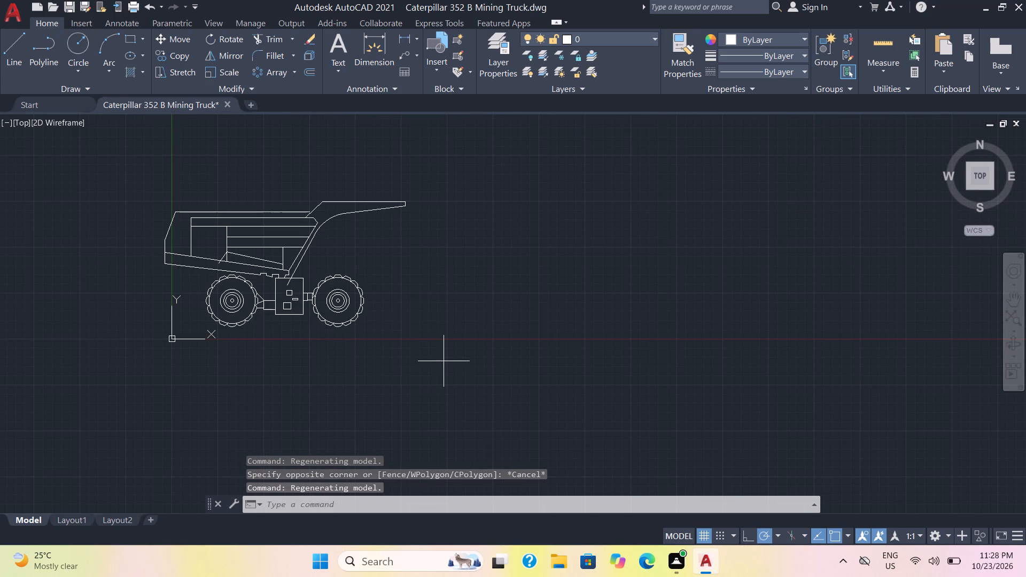
# Move the entire truck drawing forward and up, away from the origin into clear space.
pyautogui.click(444, 361)
pyautogui.click(116, 167)
pyautogui.press('m')
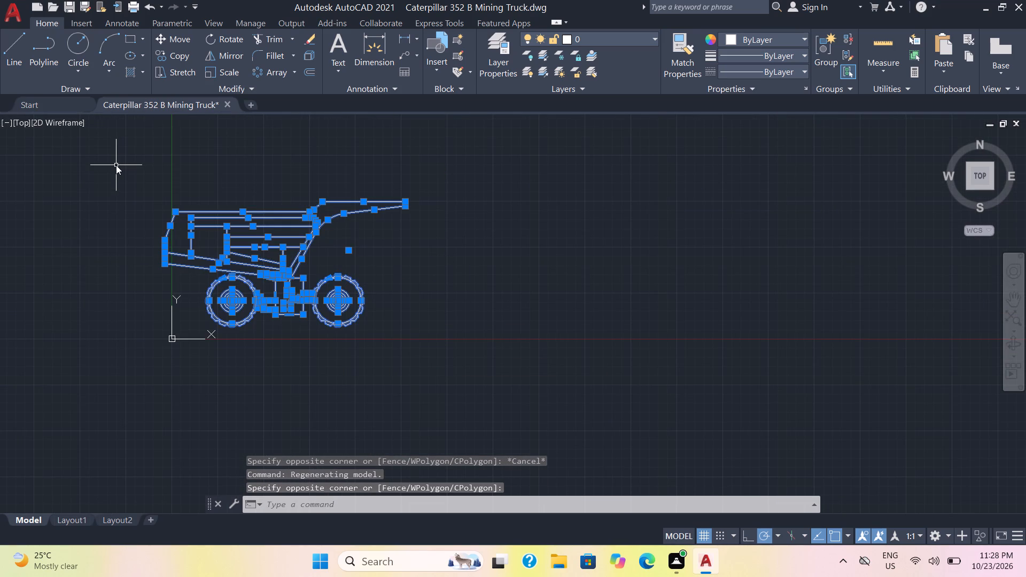
pyautogui.press('Return')
pyautogui.click(254, 248)
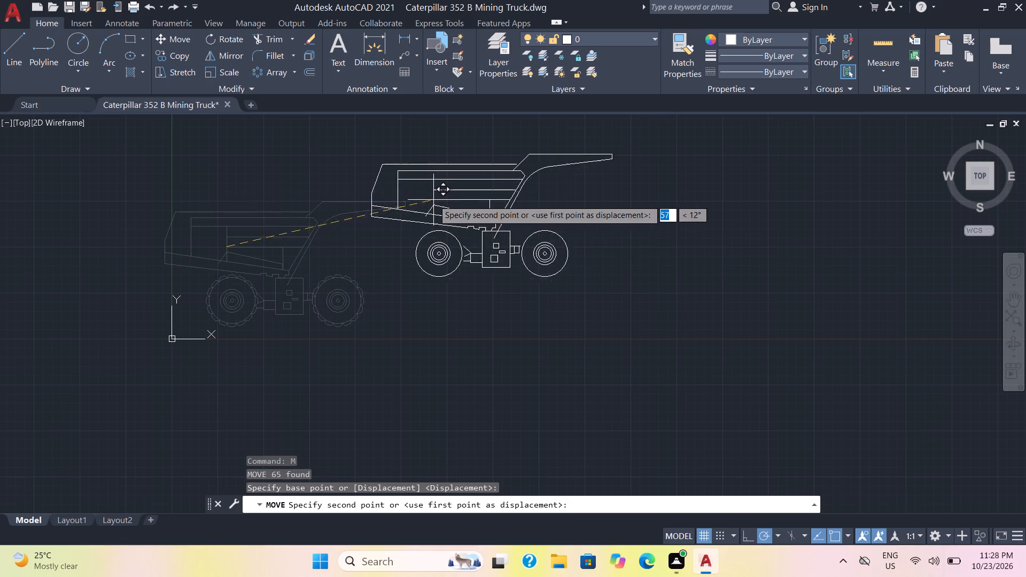
pyautogui.click(469, 187)
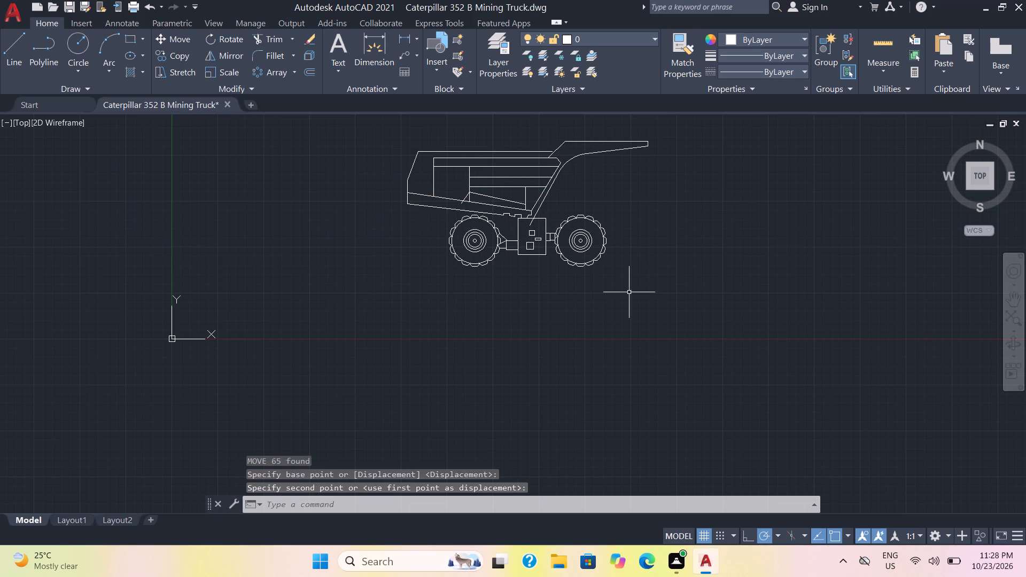
# Draw a short horizontal line just above the chassis box's top, crossing the dump body's last underside notch edge and the slanted edge ahead.
pyautogui.scroll(1, 639, 294)
pyautogui.moveTo(639, 294); pyautogui.dragTo(670, 418, button='middle')
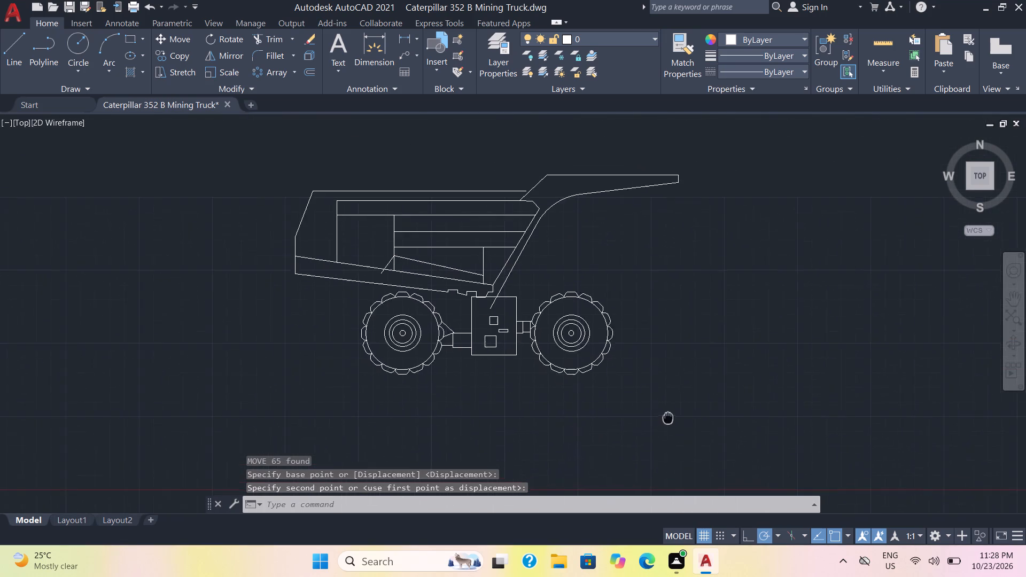
pyautogui.moveTo(670, 418); pyautogui.dragTo(763, 394, button='middle')
pyautogui.moveTo(742, 389); pyautogui.dragTo(735, 393, button='middle')
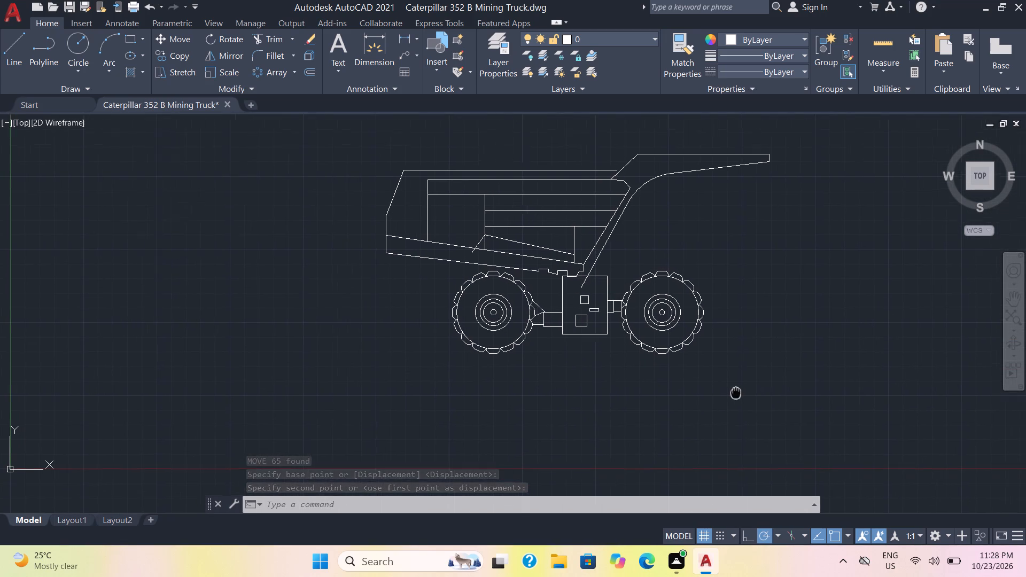
pyautogui.moveTo(735, 393); pyautogui.dragTo(737, 418, button='middle')
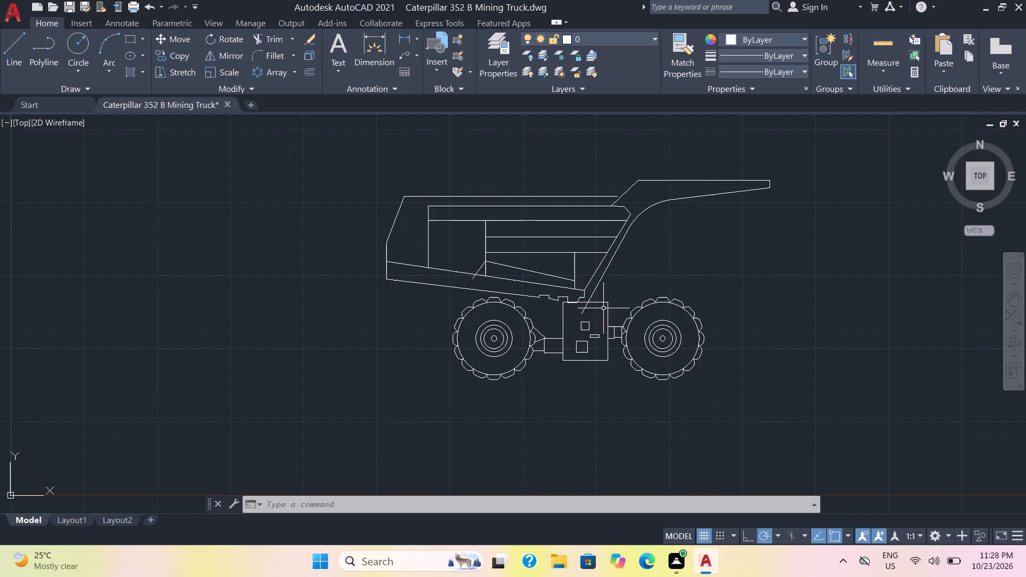
pyautogui.click(271, 37)
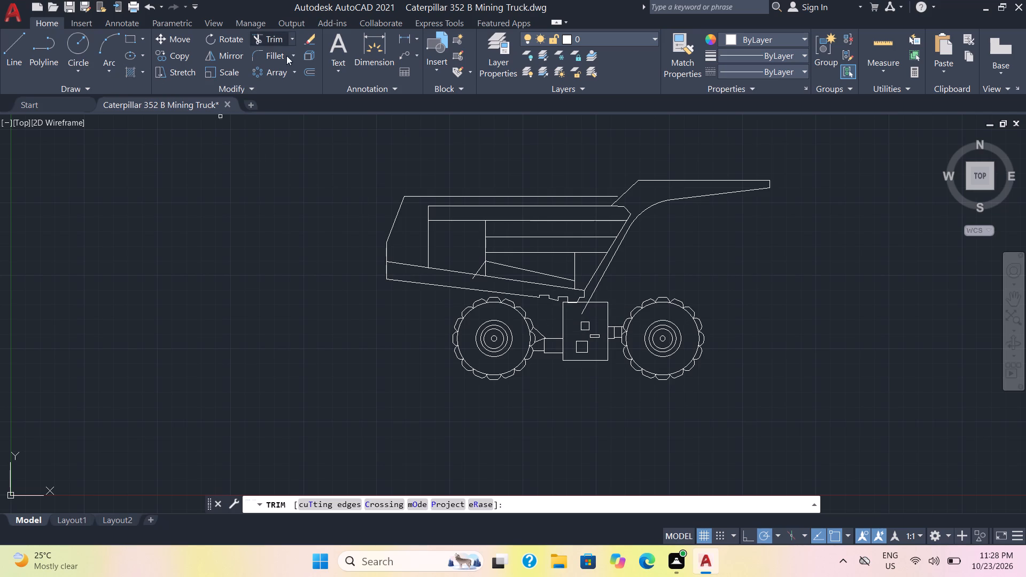
pyautogui.scroll(5, 558, 283)
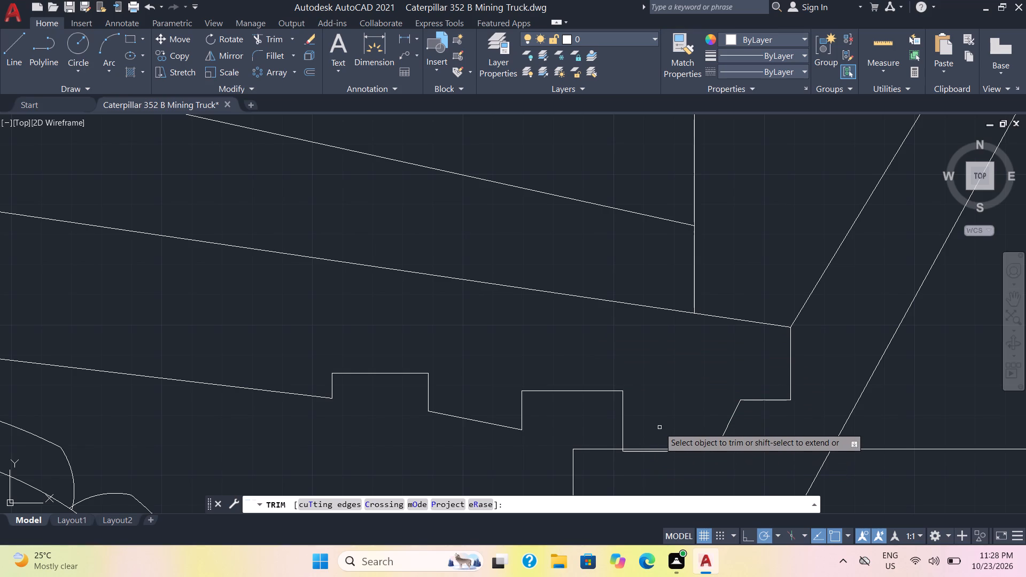
pyautogui.scroll(-1, 659, 427)
pyautogui.moveTo(672, 465); pyautogui.dragTo(660, 414, button='middle')
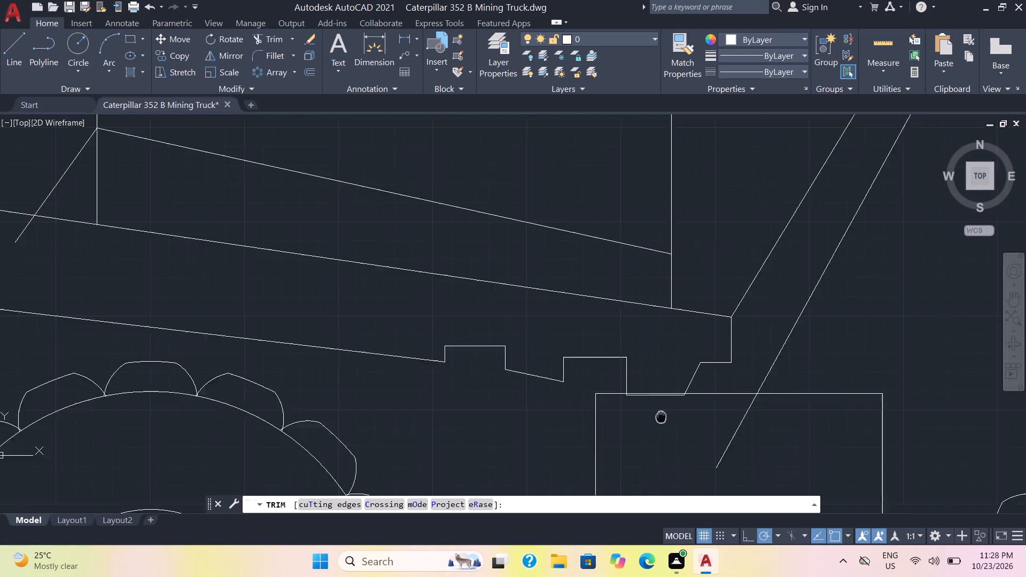
pyautogui.moveTo(660, 414); pyautogui.dragTo(642, 383, button='middle')
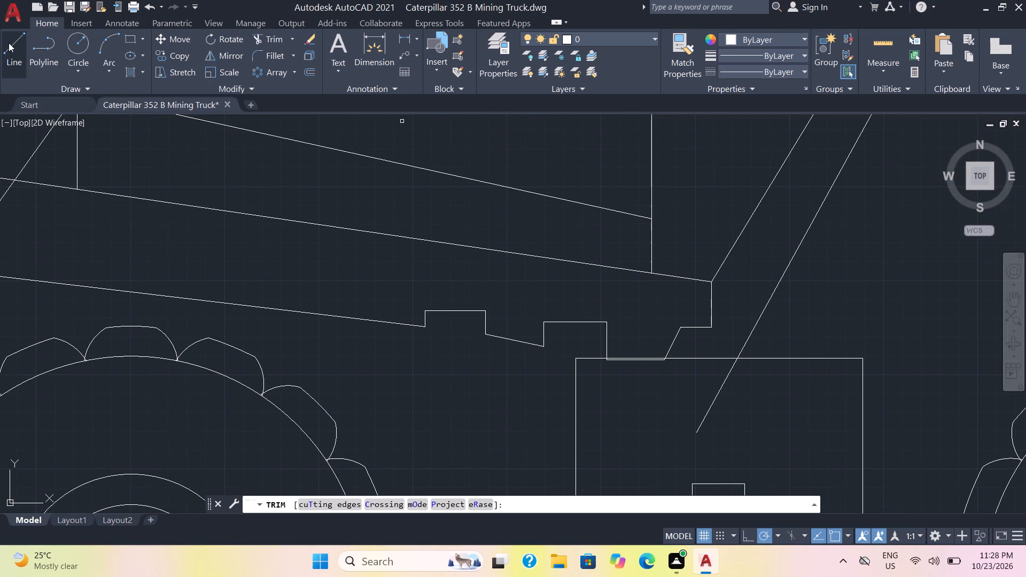
pyautogui.click(9, 43)
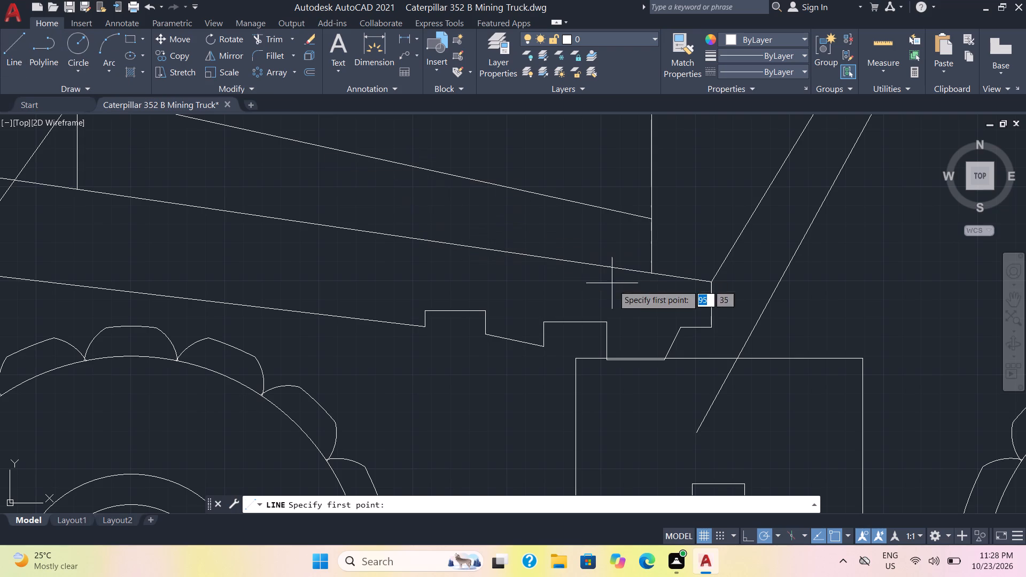
pyautogui.click(595, 348)
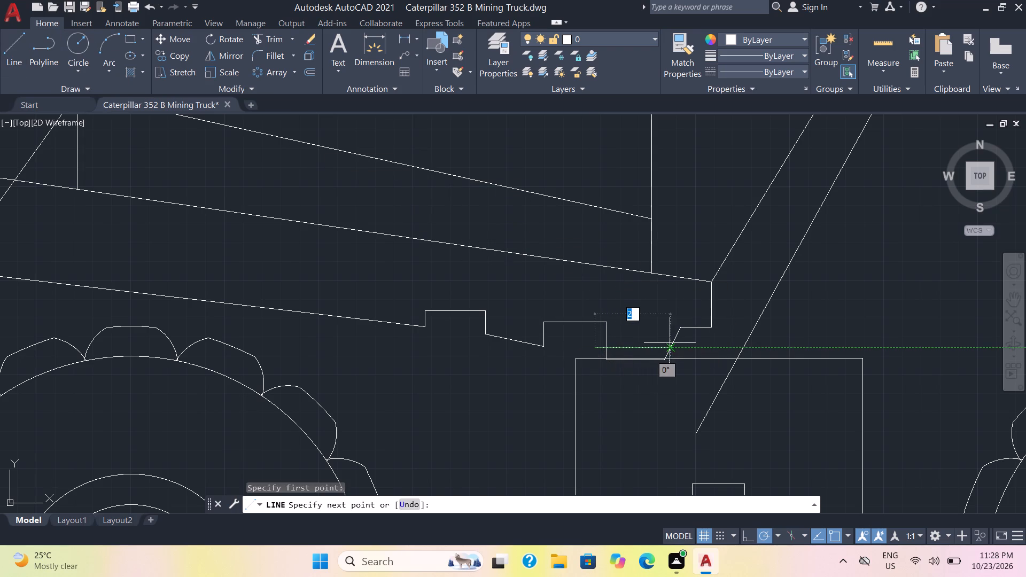
pyautogui.click(687, 345)
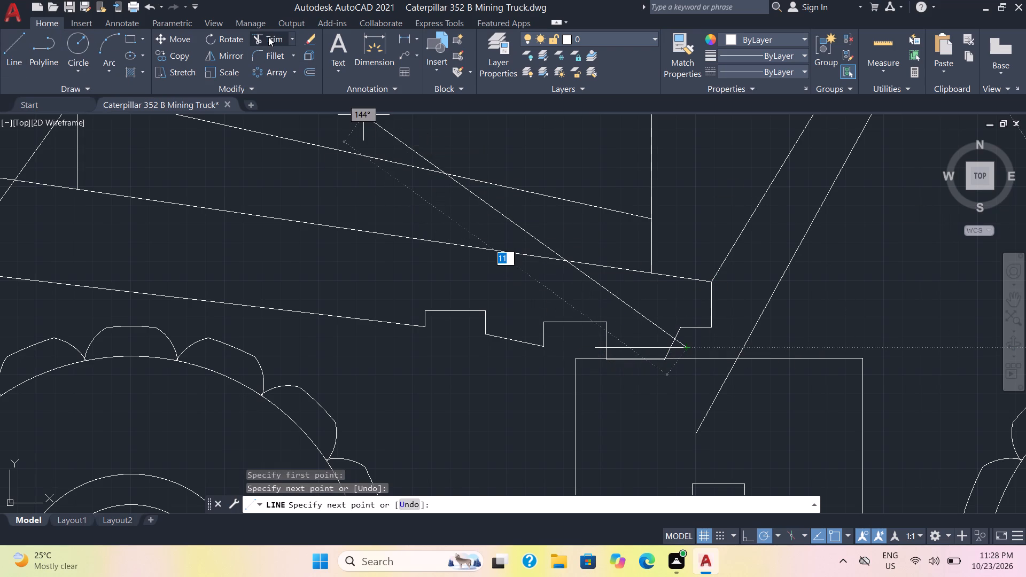
# Trim the overlapping body underside and box top below the new line, and trim the new line's overhanging ends.
pyautogui.click(268, 36)
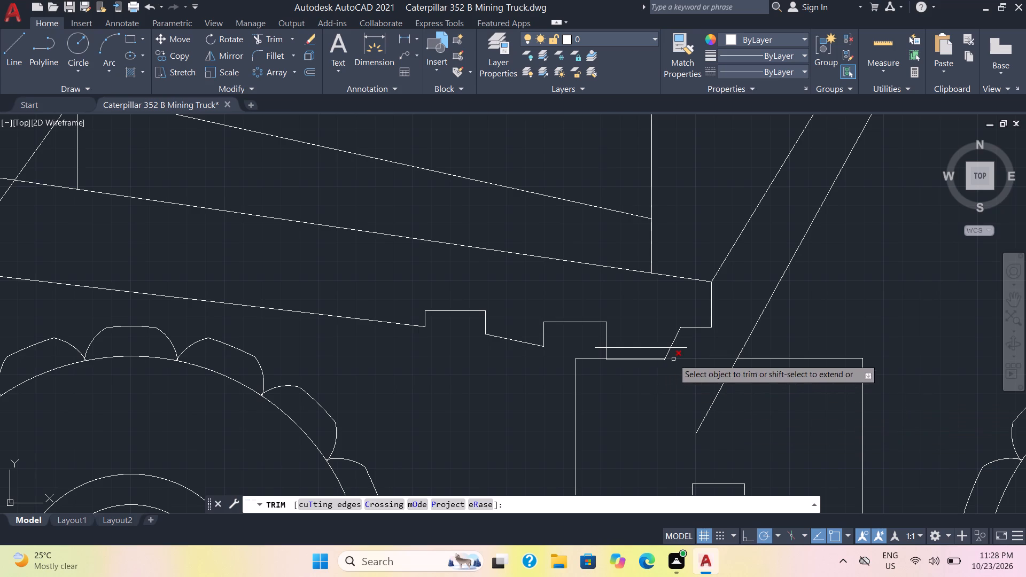
pyautogui.moveTo(635, 352); pyautogui.dragTo(636, 370)
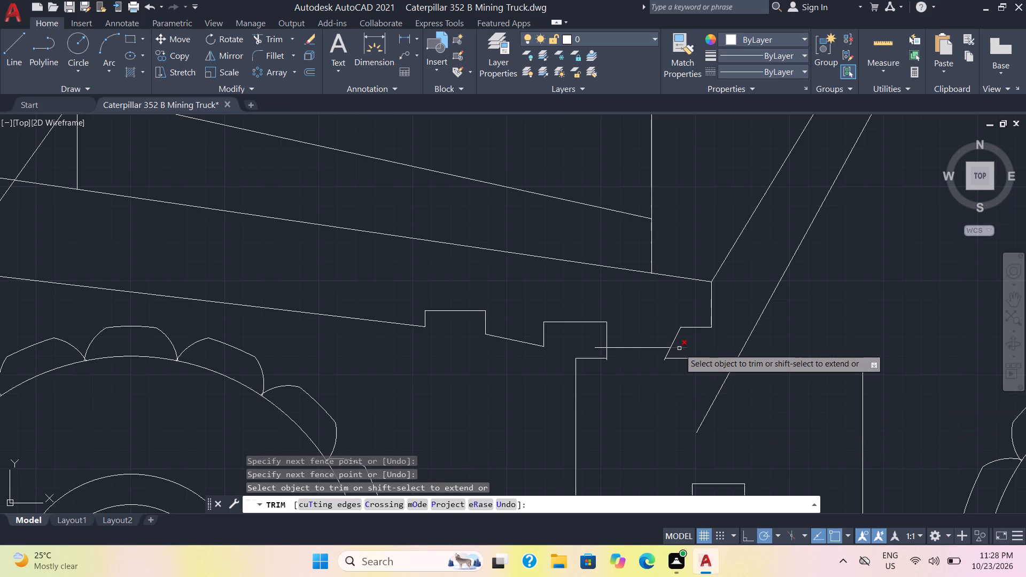
pyautogui.click(679, 348)
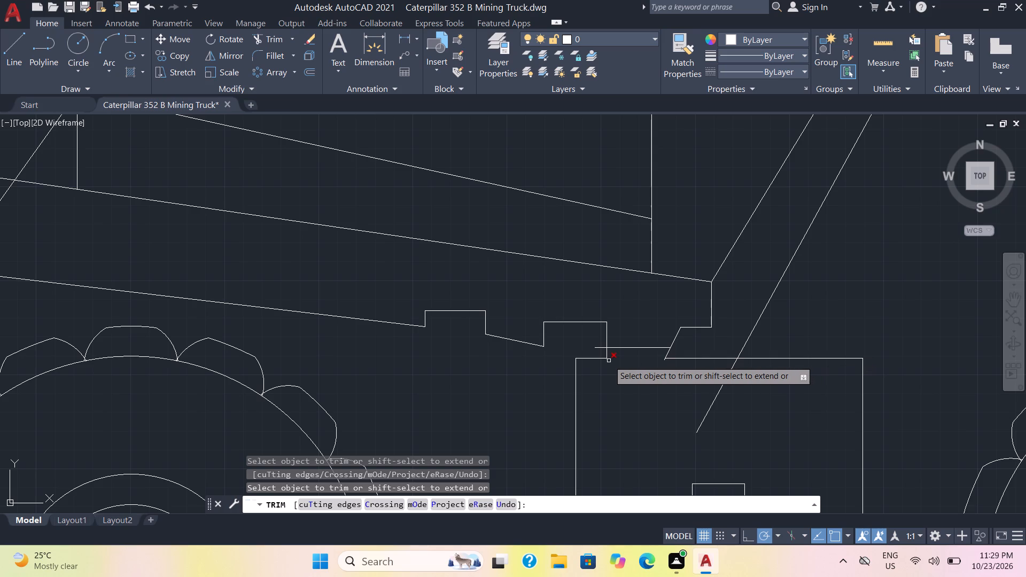
pyautogui.click(598, 347)
# Trim the body outline's two stubs and the long slanted front line's end that extend below the chassis box's top.
pyautogui.scroll(4, 617, 378)
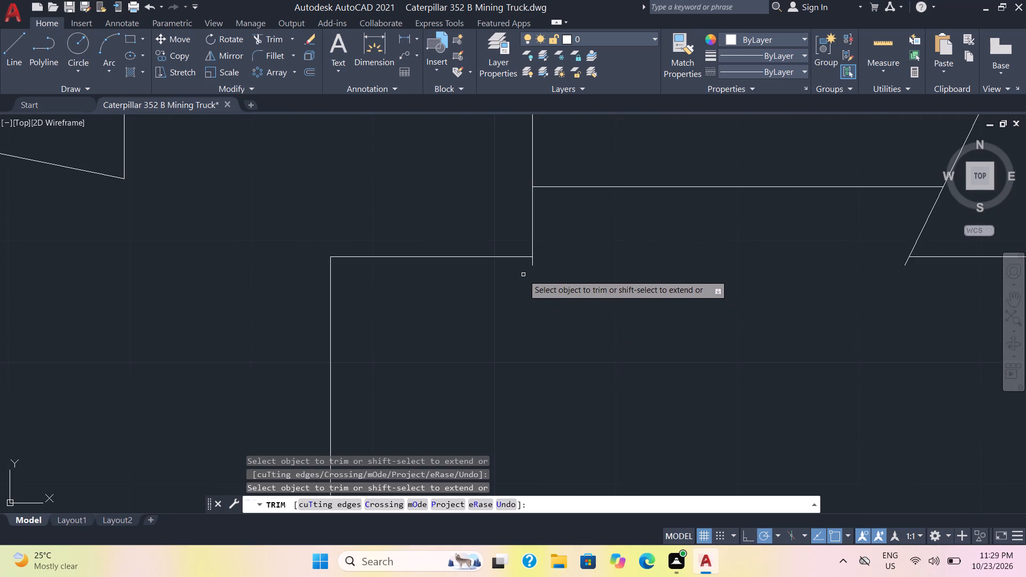
pyautogui.click(532, 264)
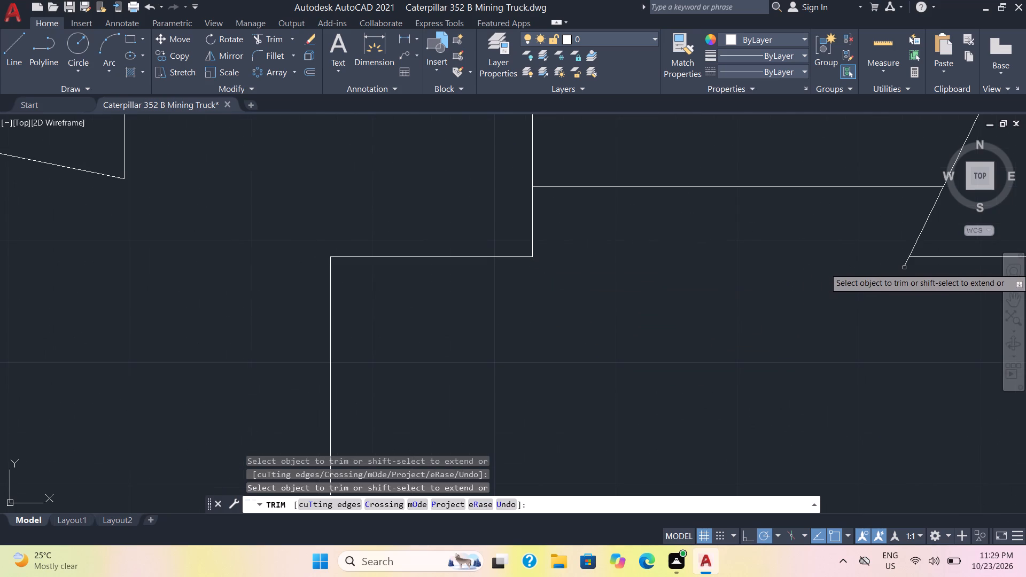
pyautogui.click(906, 263)
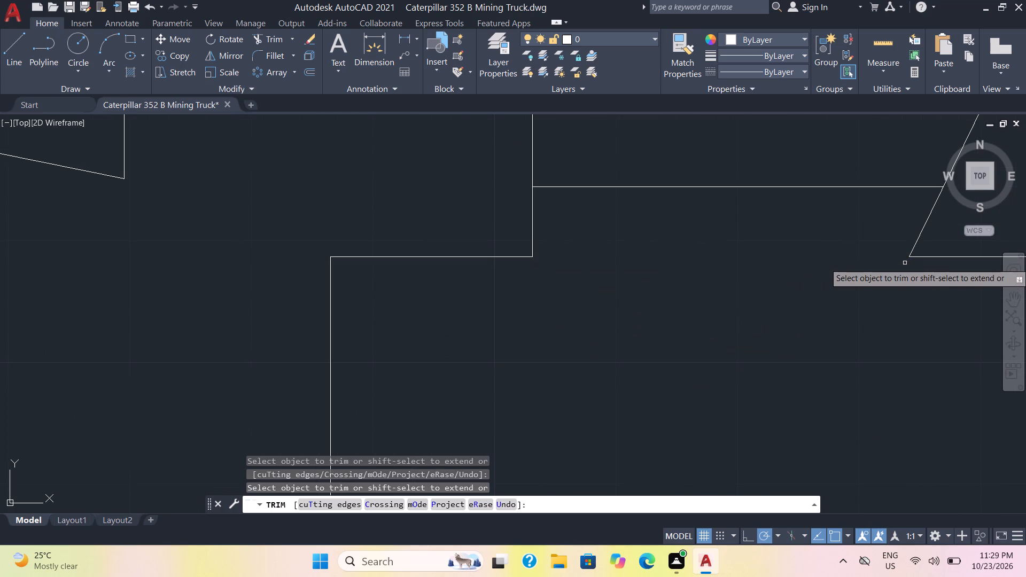
pyautogui.scroll(-3, 825, 262)
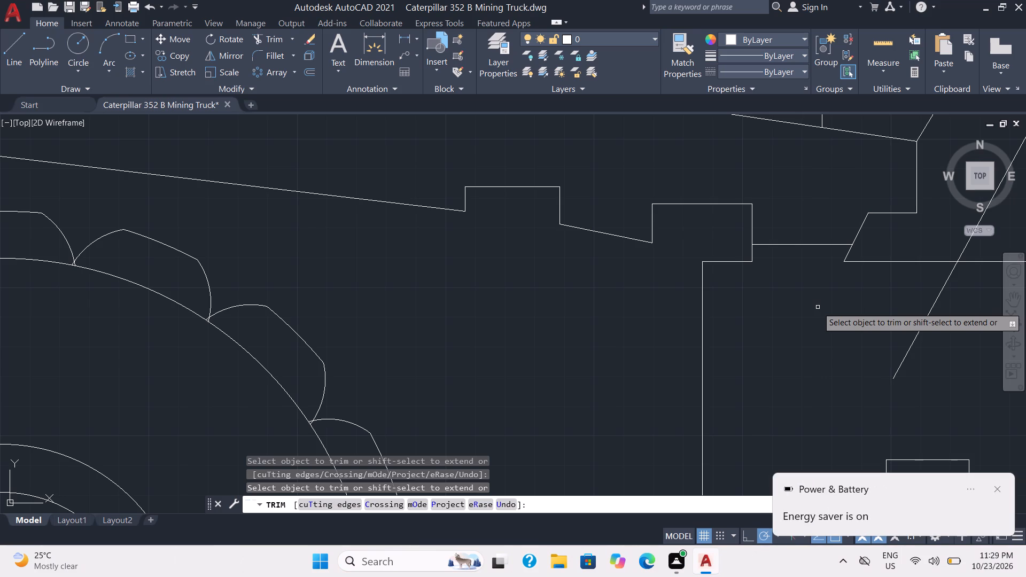
pyautogui.scroll(-2, 823, 313)
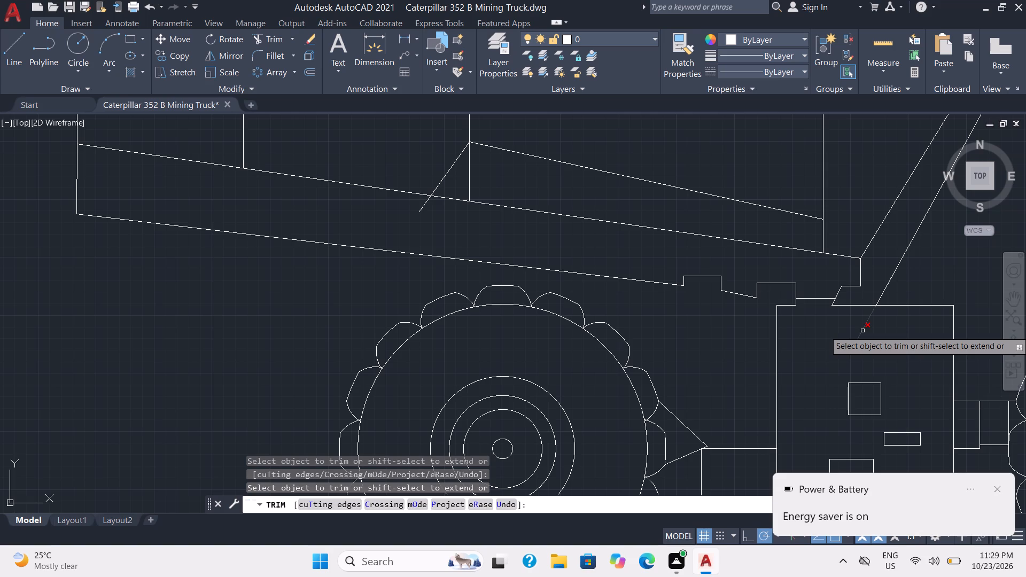
pyautogui.click(862, 331)
pyautogui.scroll(-2, 862, 331)
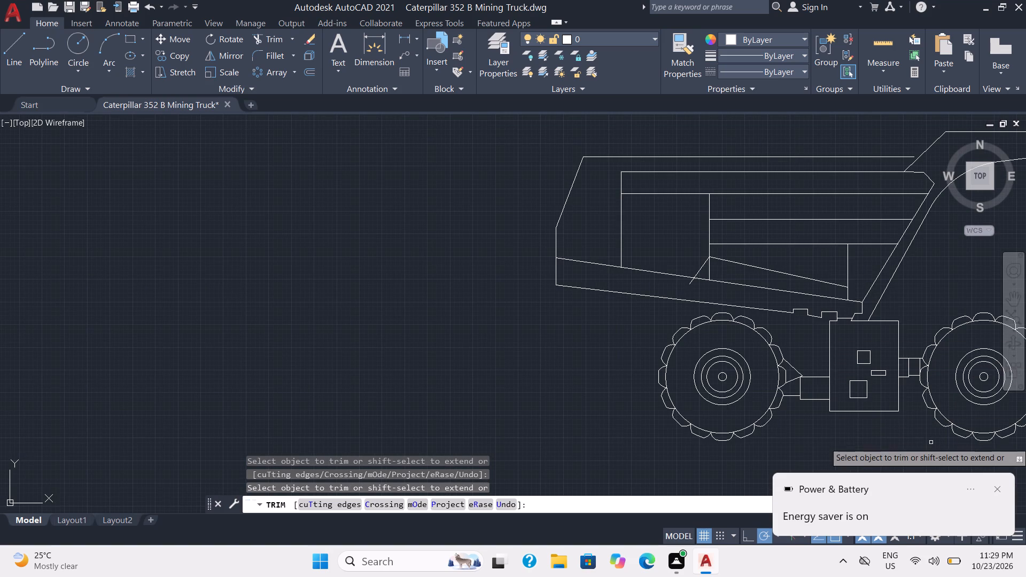
pyautogui.moveTo(931, 441); pyautogui.dragTo(586, 439, button='middle')
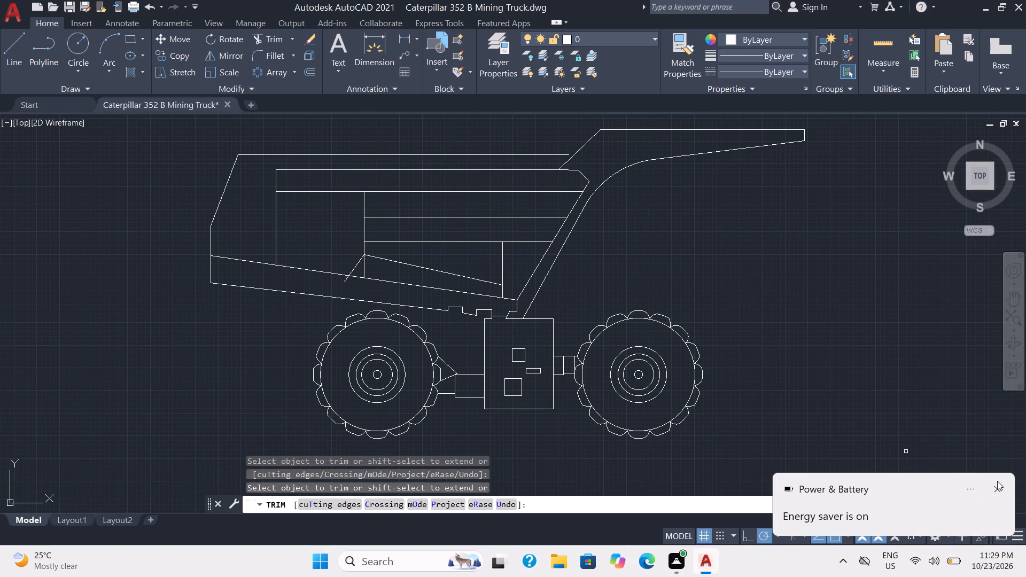
# Save the drawing.
pyautogui.hotkey('ctrl', 's')
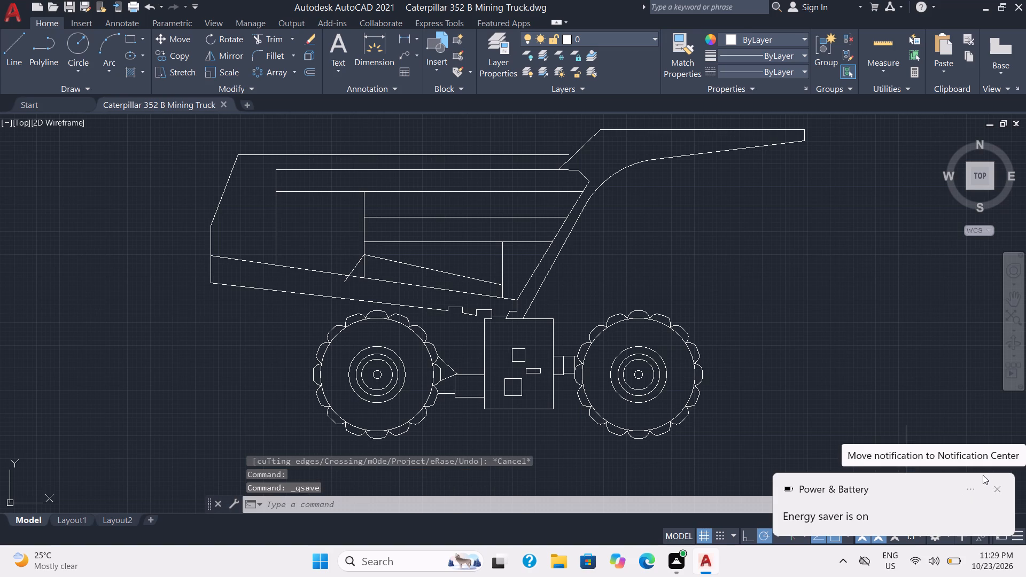
pyautogui.click(995, 486)
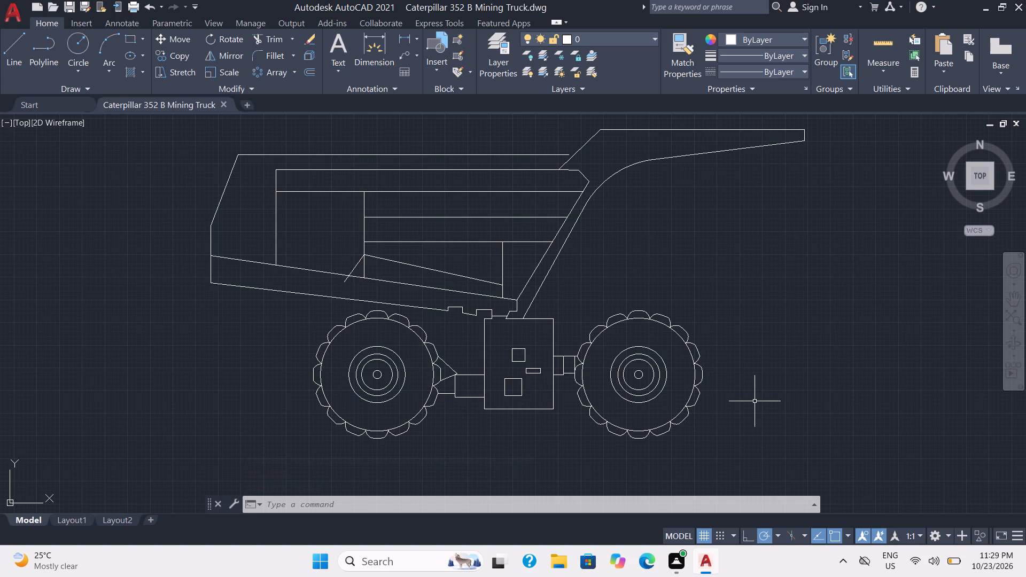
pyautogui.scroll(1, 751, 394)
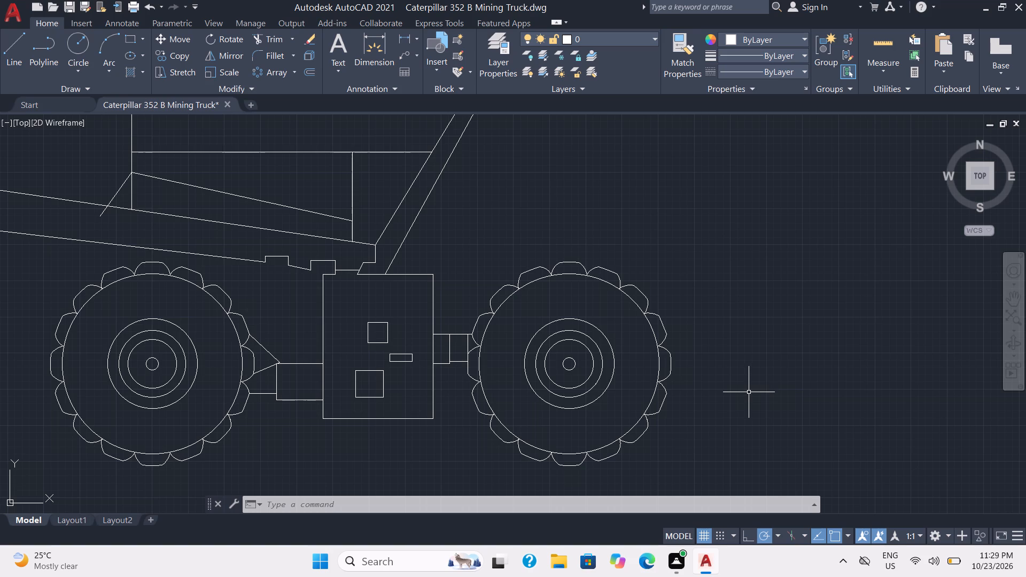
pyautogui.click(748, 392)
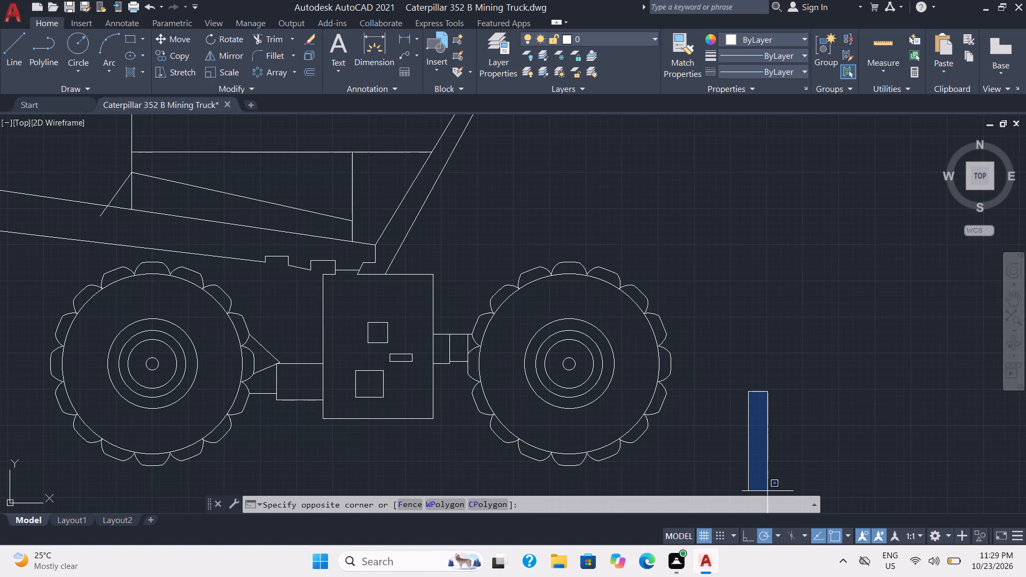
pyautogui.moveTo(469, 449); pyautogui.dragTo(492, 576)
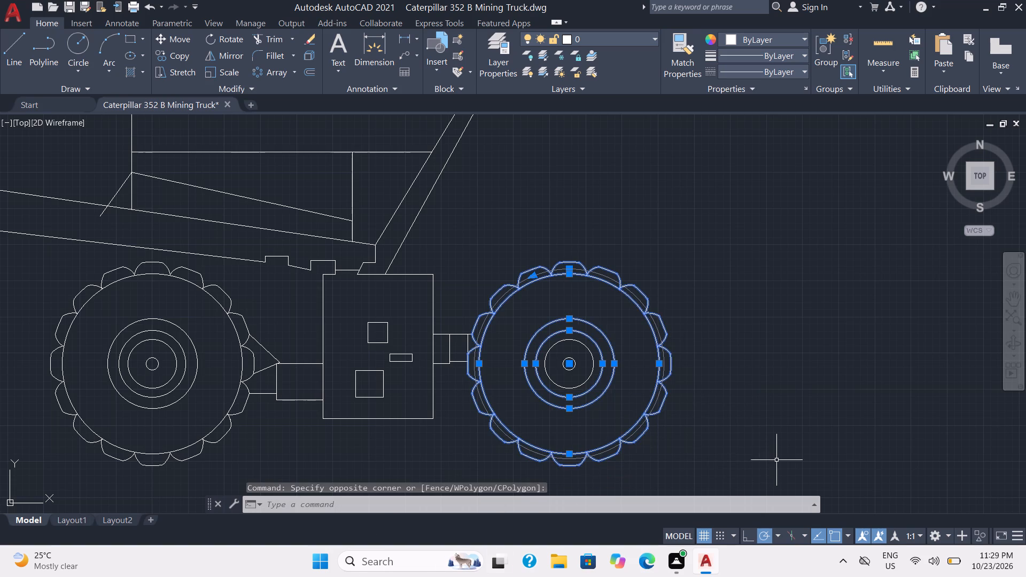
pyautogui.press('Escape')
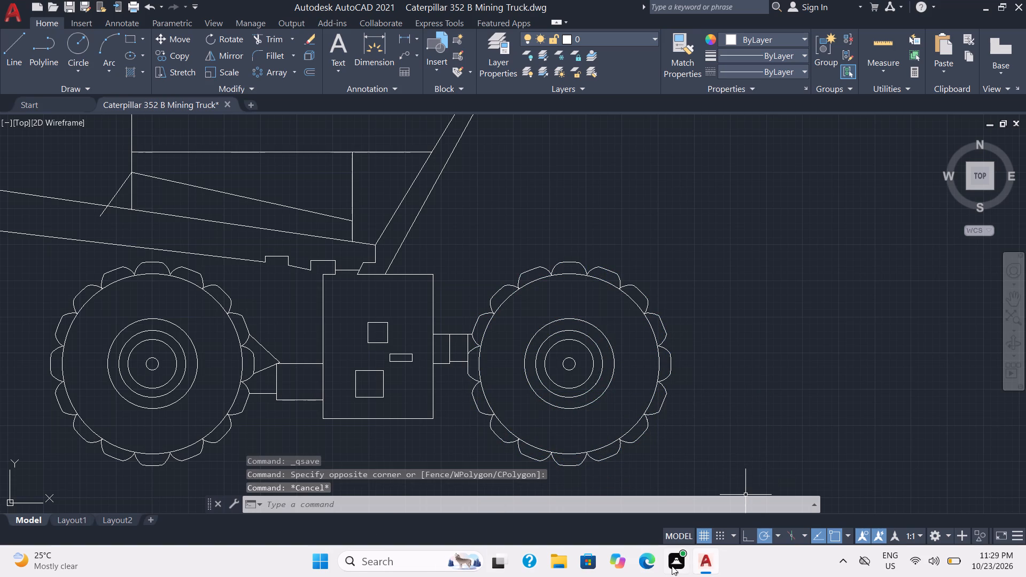
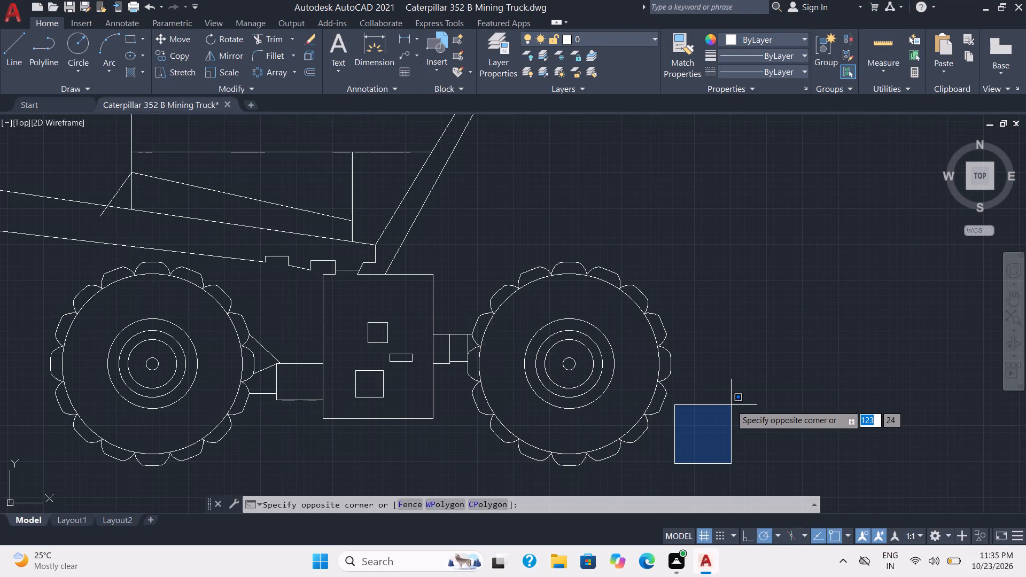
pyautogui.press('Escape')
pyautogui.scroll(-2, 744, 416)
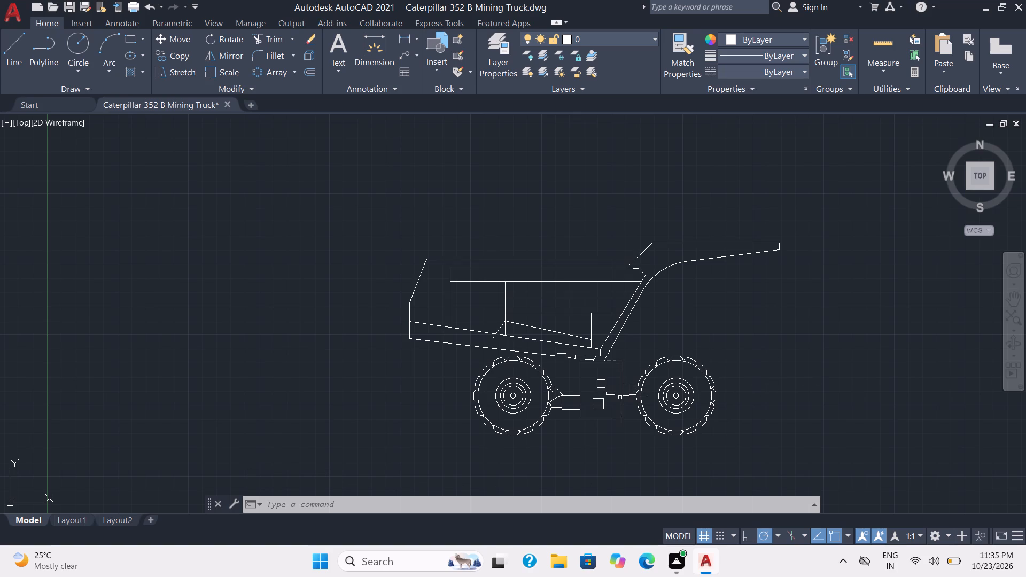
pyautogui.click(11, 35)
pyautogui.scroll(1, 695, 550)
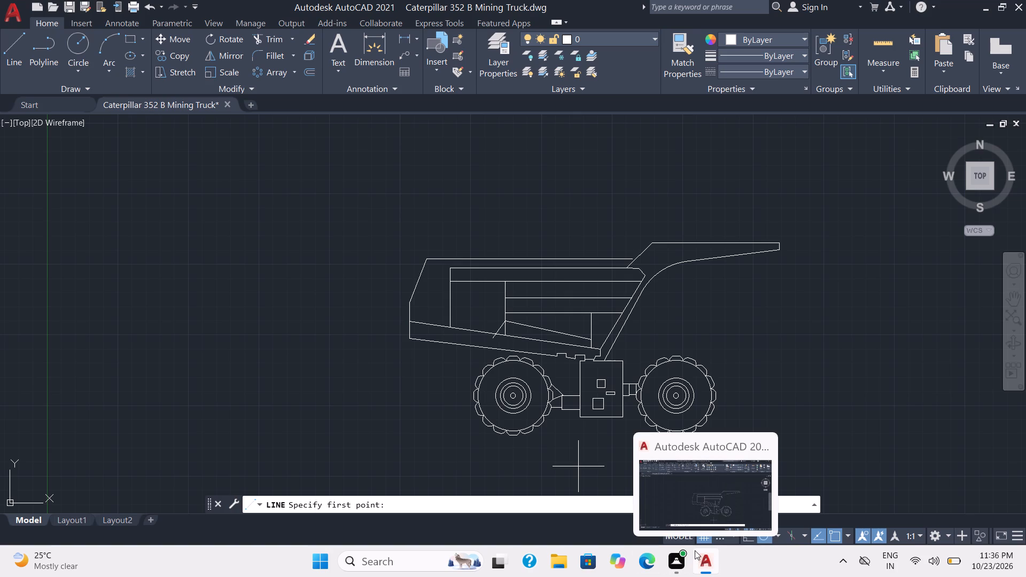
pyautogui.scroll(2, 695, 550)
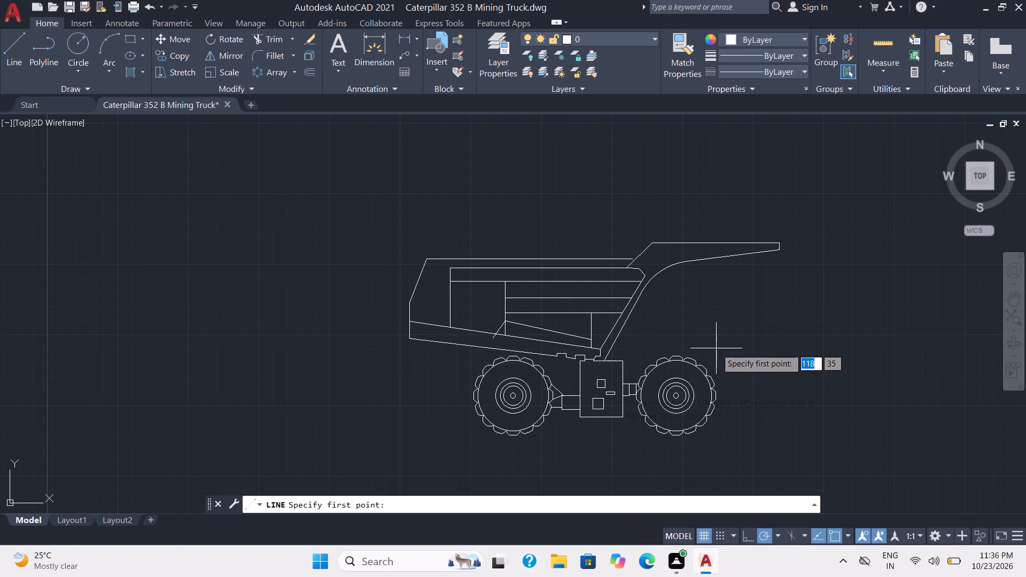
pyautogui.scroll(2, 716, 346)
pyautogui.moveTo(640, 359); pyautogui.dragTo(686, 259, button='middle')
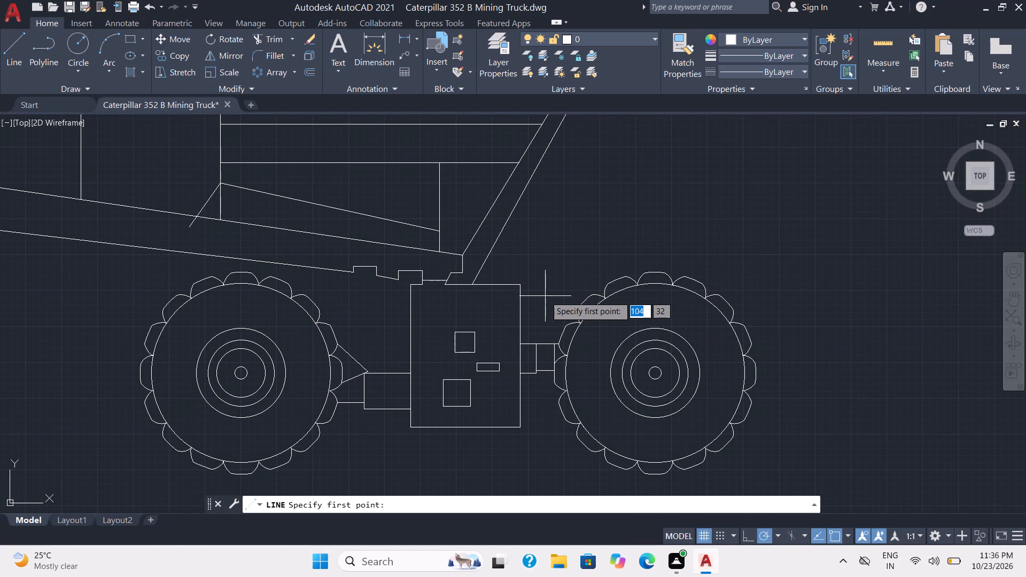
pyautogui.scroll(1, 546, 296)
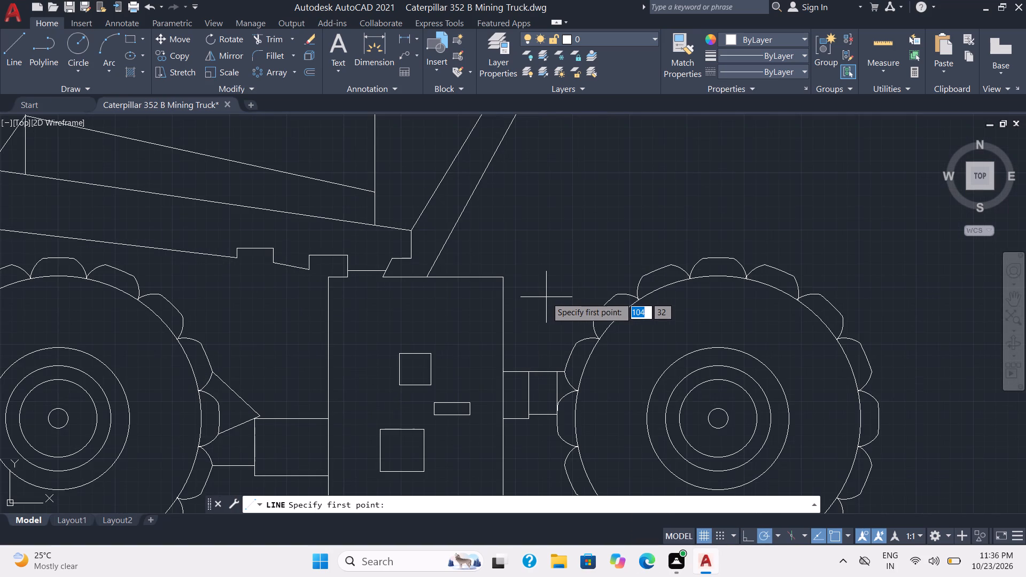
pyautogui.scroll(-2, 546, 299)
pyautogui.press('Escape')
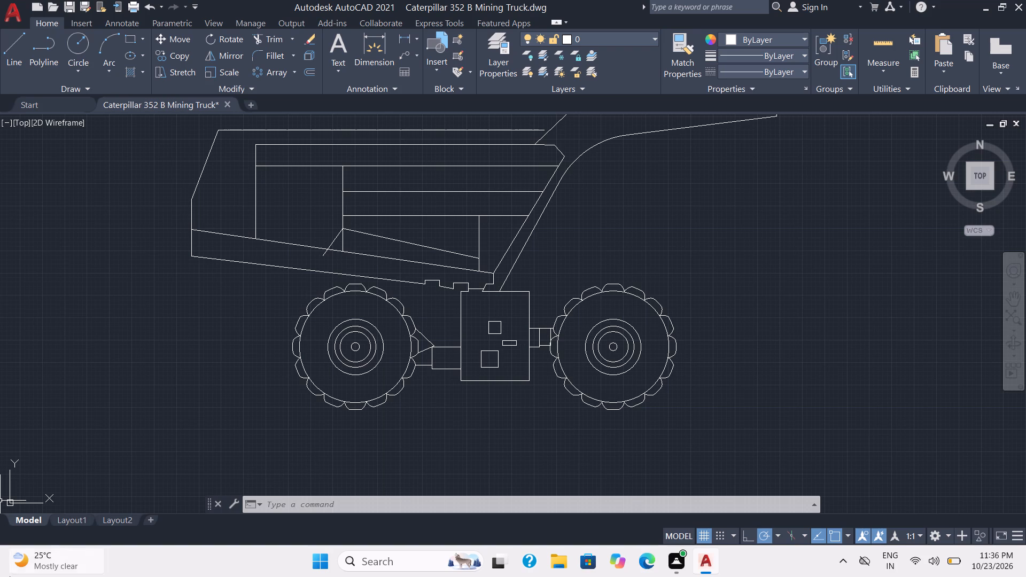
# Trim the short diagonal line's end that extends below the dump body's lower sloping line.
pyautogui.scroll(-2, 522, 240)
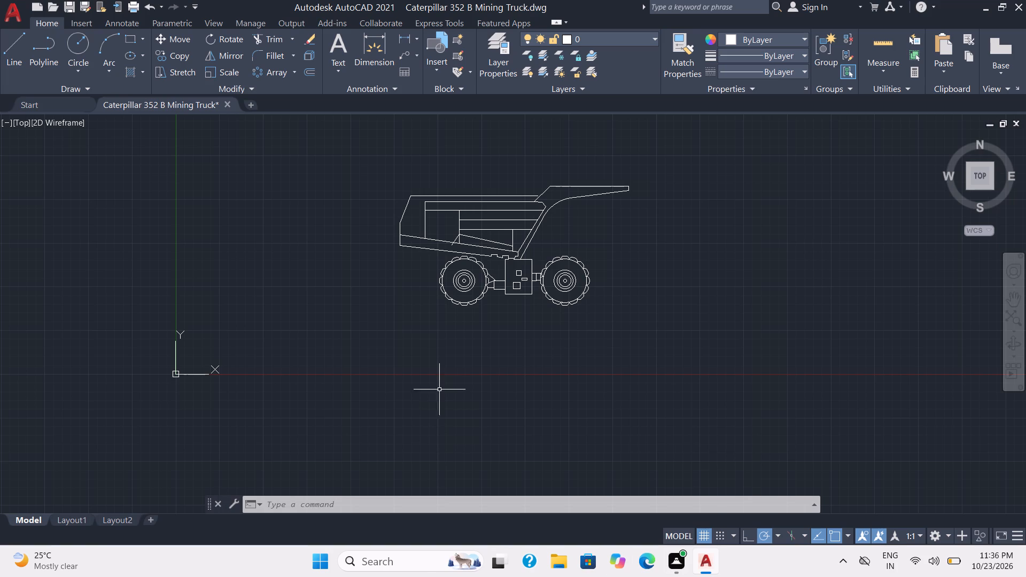
pyautogui.scroll(1, 517, 328)
pyautogui.moveTo(518, 329); pyautogui.dragTo(494, 460, button='middle')
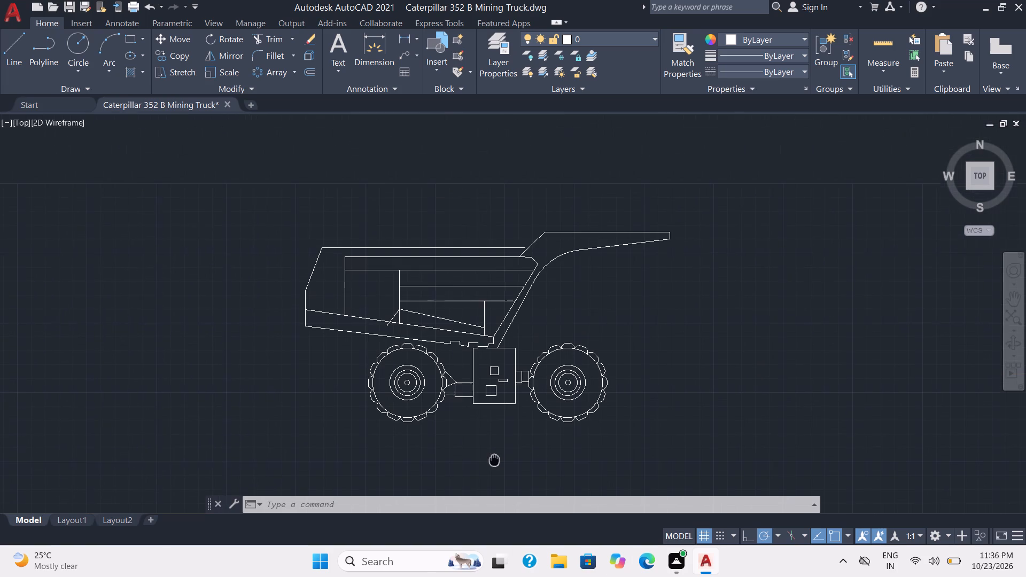
pyautogui.moveTo(494, 460); pyautogui.dragTo(494, 461, button='middle')
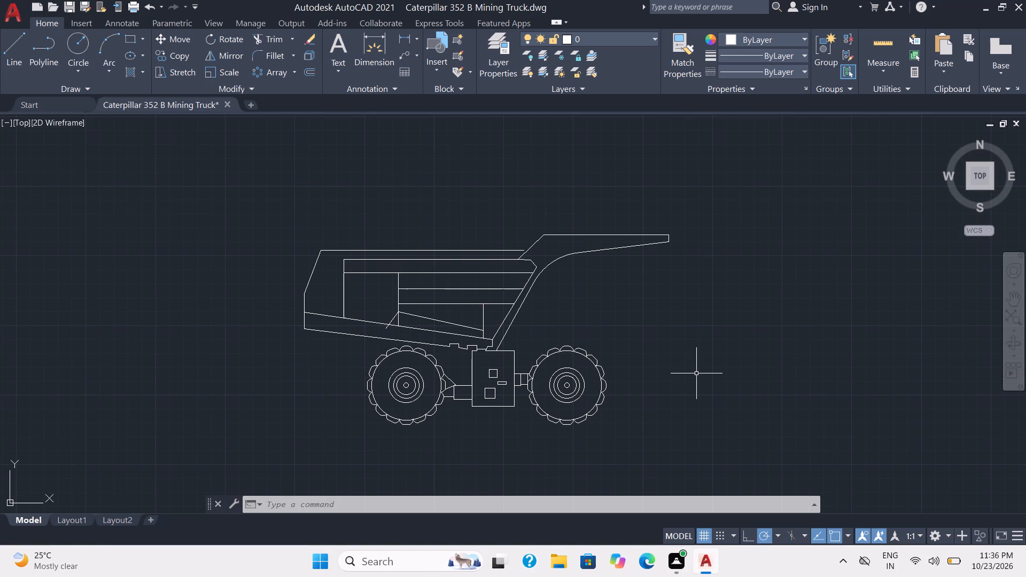
pyautogui.scroll(1, 696, 373)
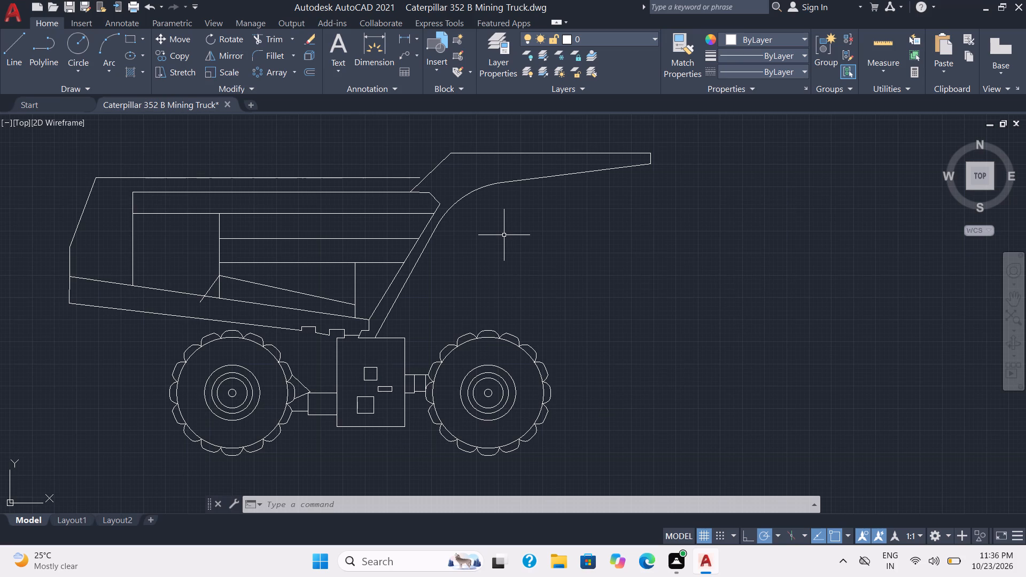
pyautogui.scroll(-1, 594, 253)
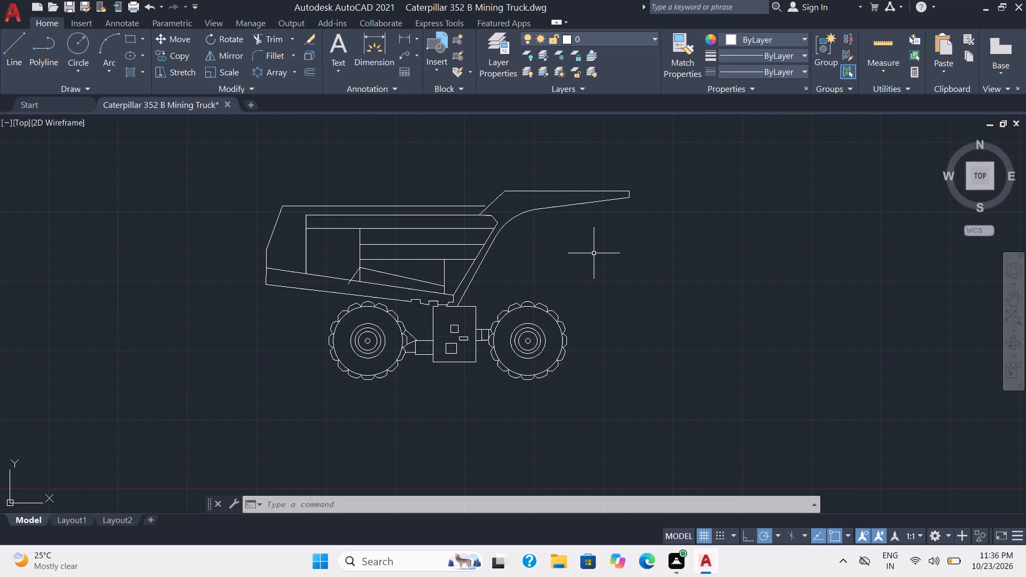
pyautogui.scroll(1, 594, 253)
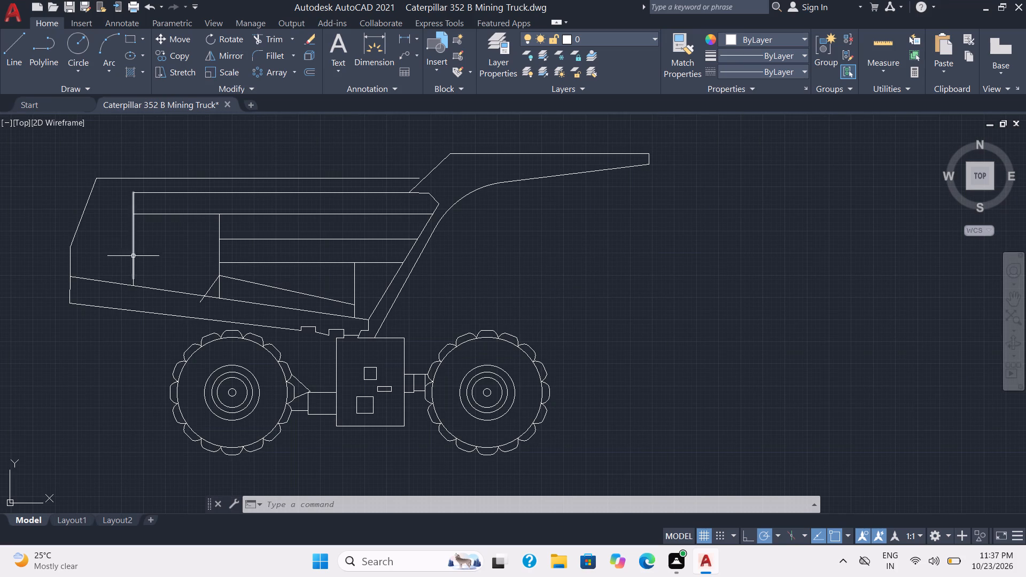
pyautogui.click(265, 36)
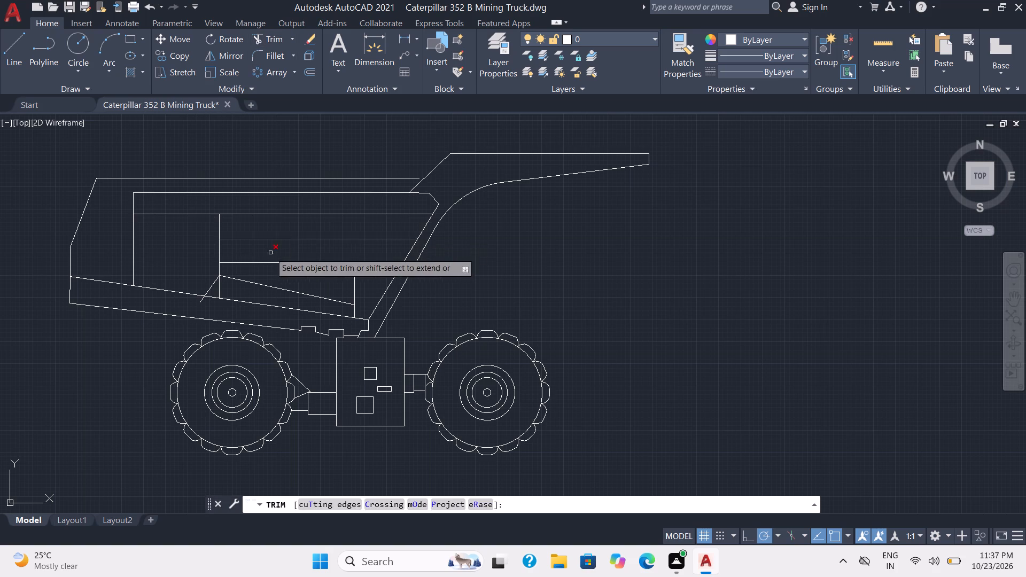
pyautogui.click(199, 302)
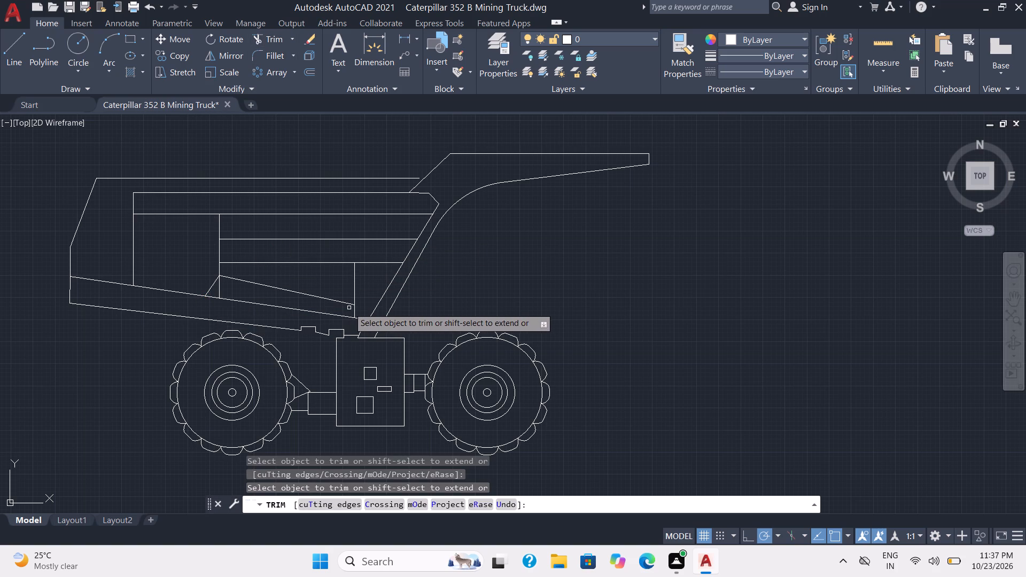
pyautogui.press('Escape')
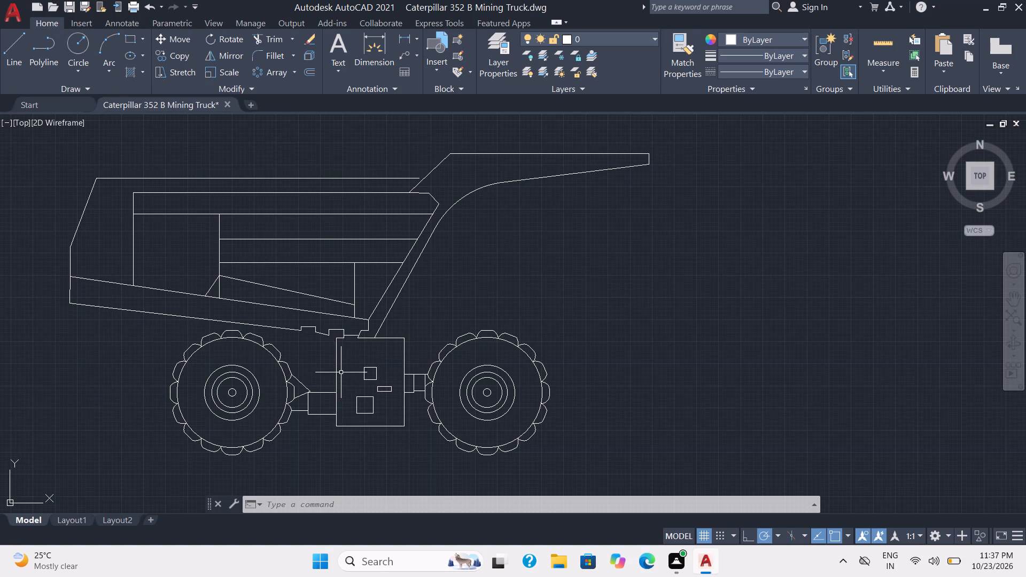
# Draw two steep lines down from the underside corners between the body's two notches, at about 83° and 84°, ending at about the same height.
pyautogui.scroll(1, 341, 375)
pyautogui.scroll(1, 290, 404)
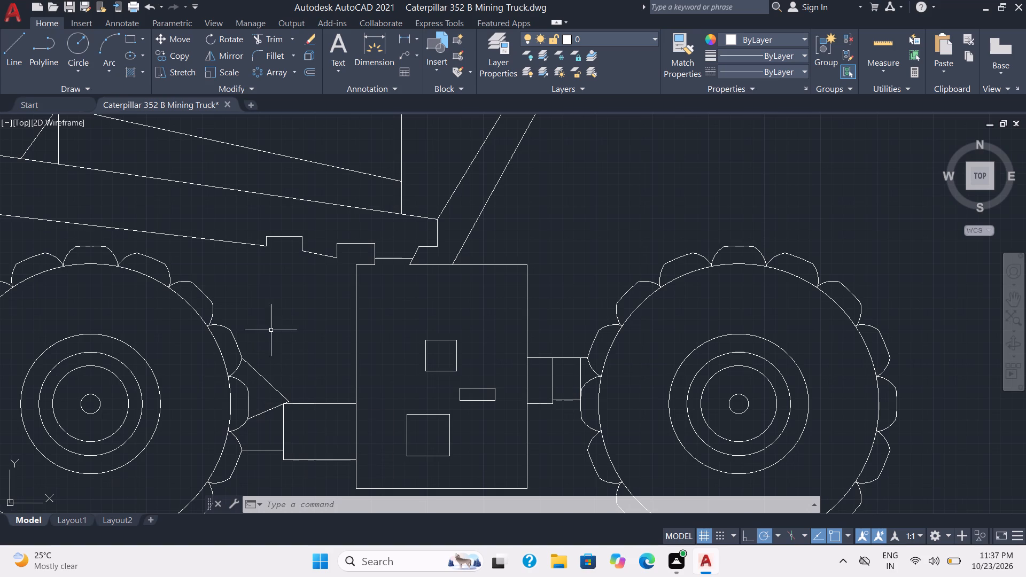
pyautogui.click(12, 41)
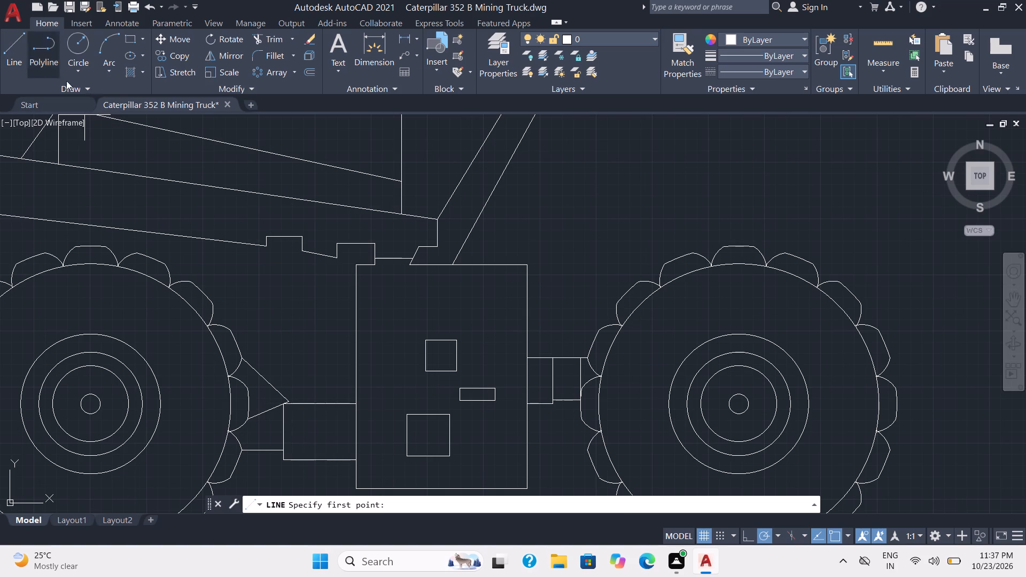
pyautogui.click(303, 251)
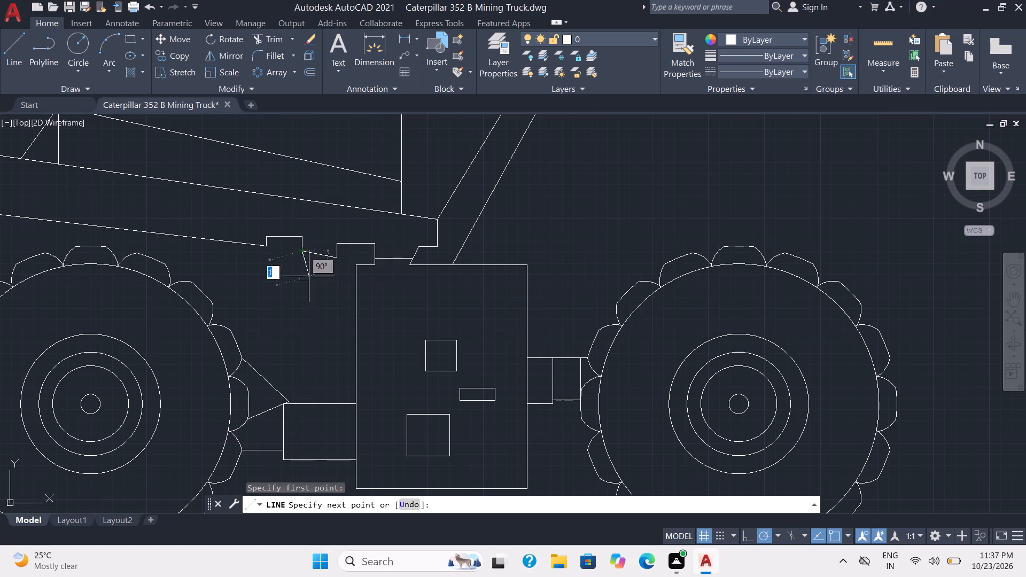
pyautogui.click(316, 356)
pyautogui.press('space')
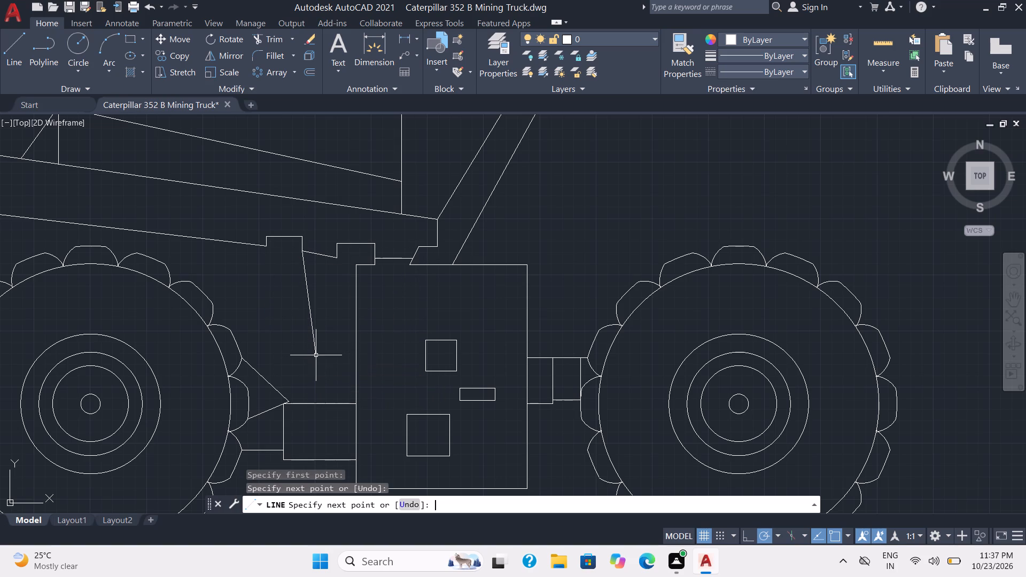
pyautogui.press('space')
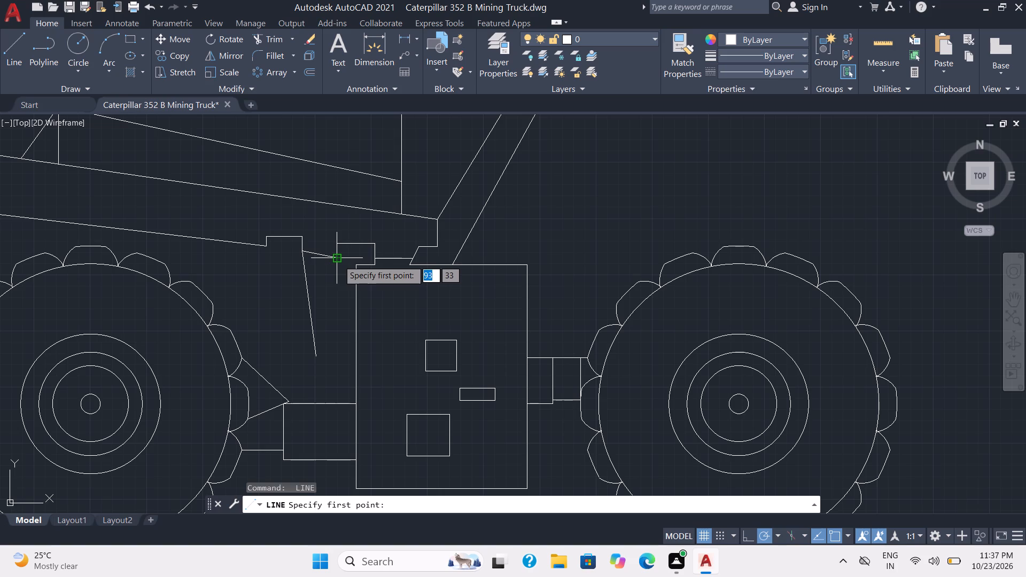
pyautogui.click(339, 260)
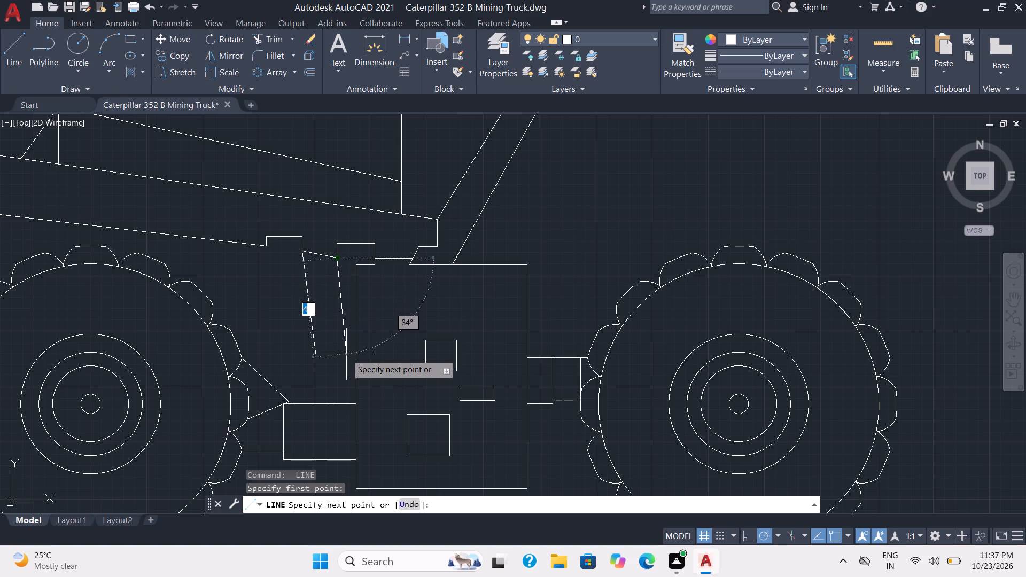
pyautogui.click(347, 356)
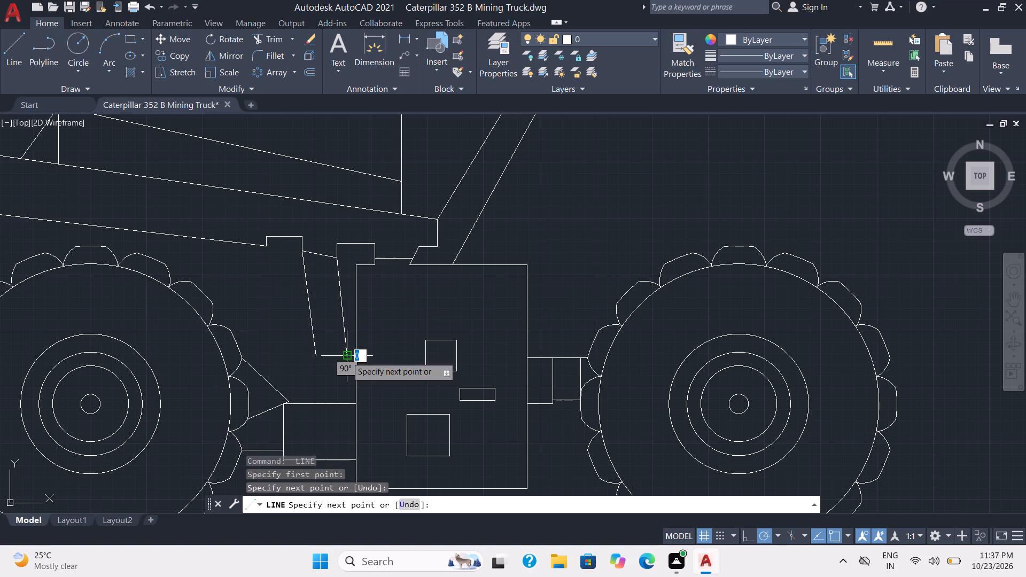
pyautogui.press('space')
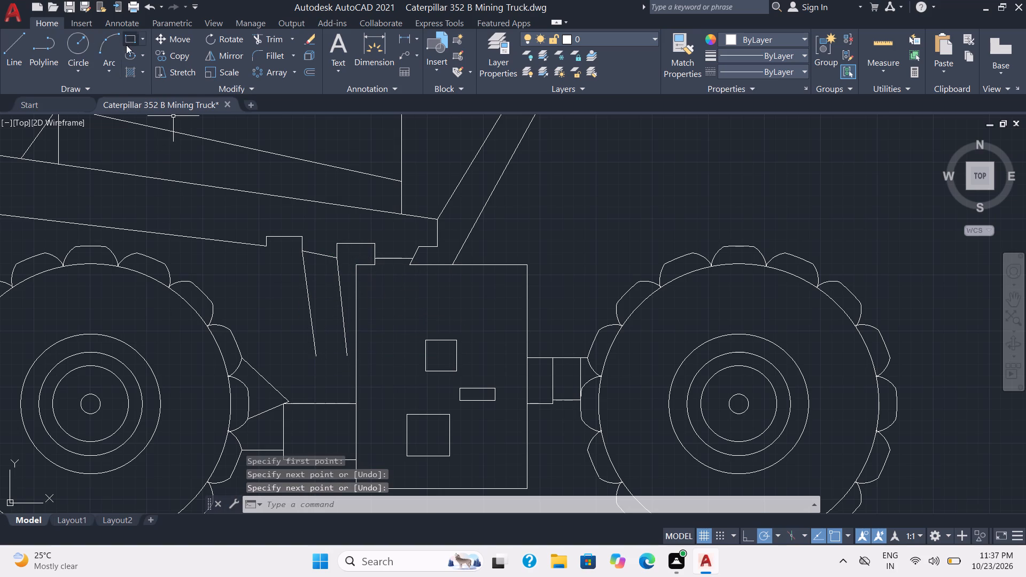
# Draw a rectangle about 1 by 2 mm directly below the two steep lines, spanning their lower ends.
pyautogui.click(126, 38)
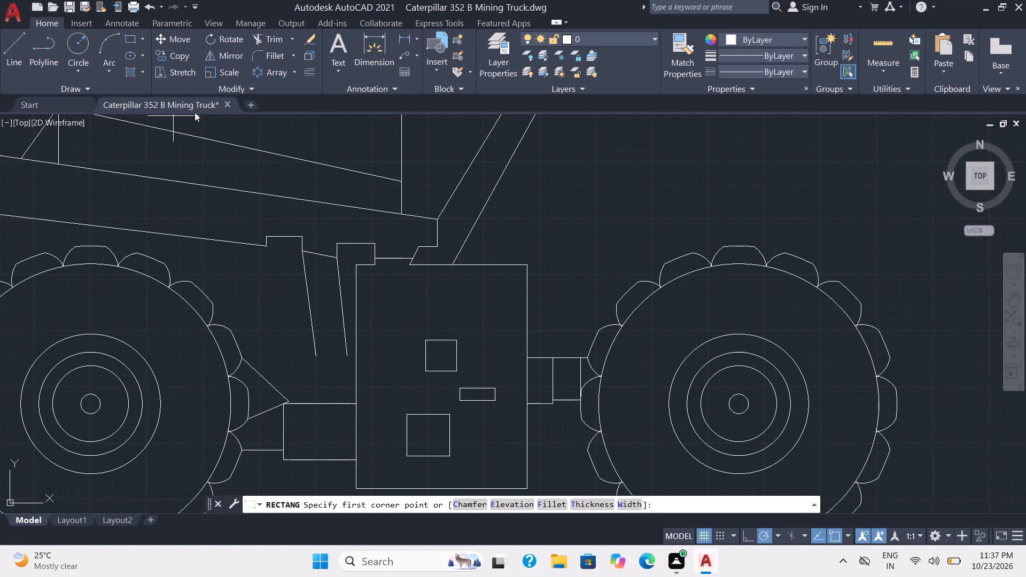
pyautogui.click(317, 353)
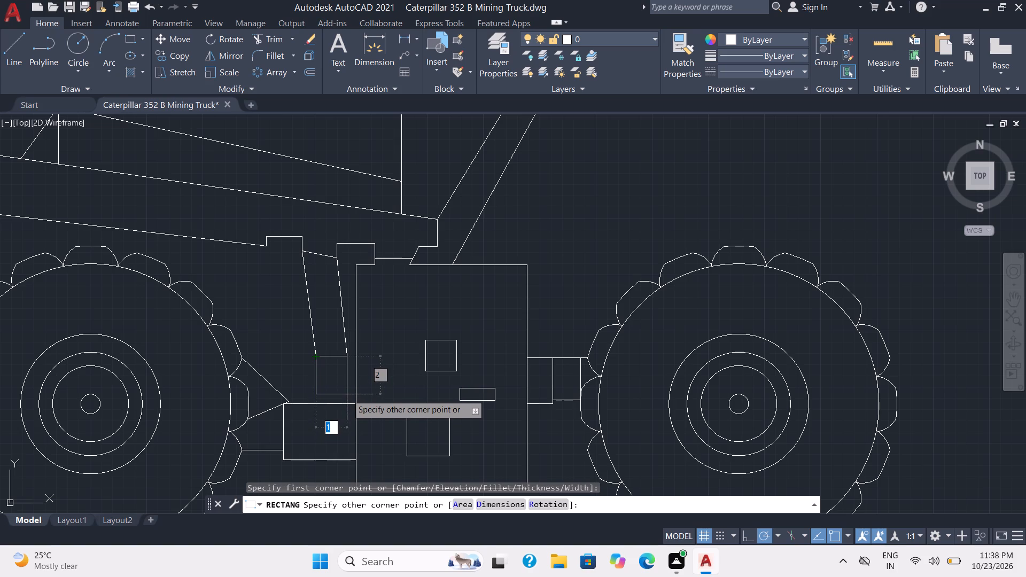
pyautogui.click(347, 394)
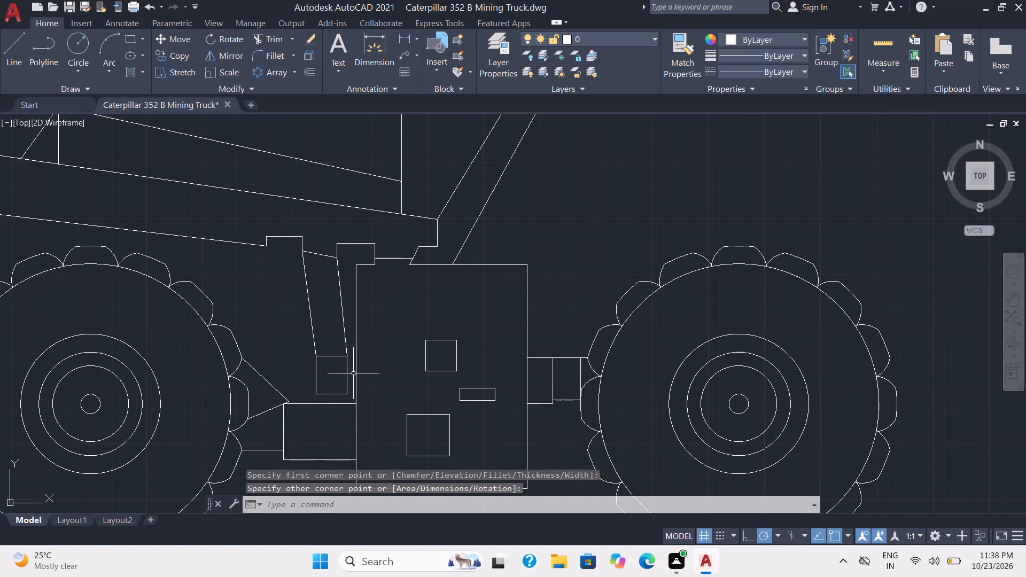
# Close the tiny gap with a line from the small rectangle's upper corner nearest the chassis box to the steep line's lower end.
pyautogui.click(270, 38)
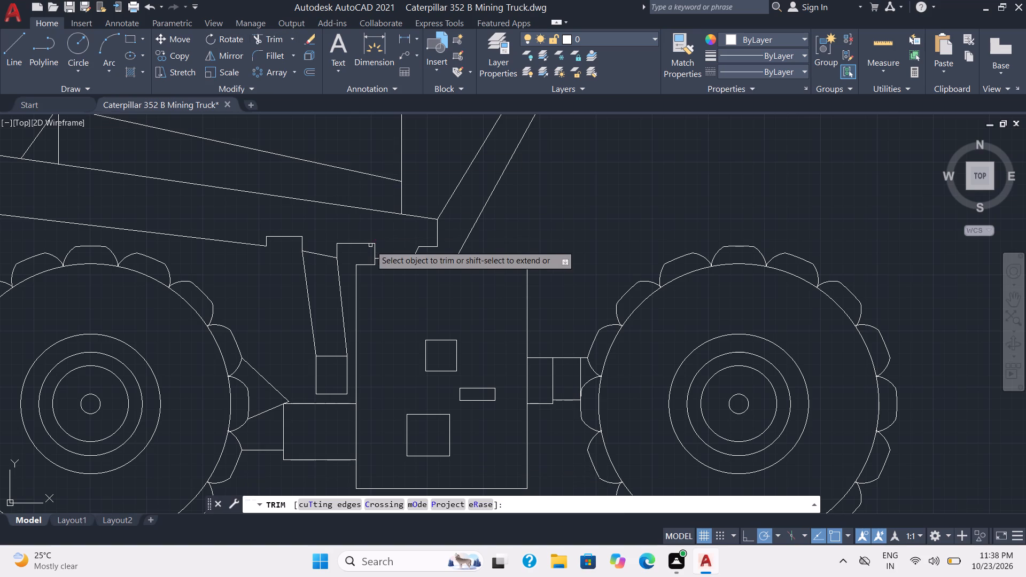
pyautogui.scroll(1, 370, 246)
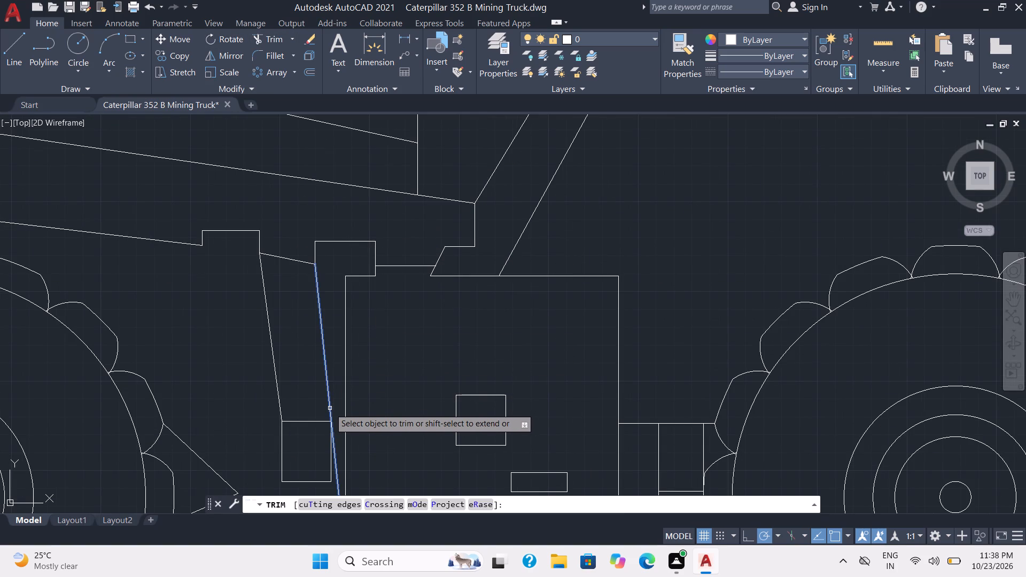
pyautogui.scroll(2, 330, 407)
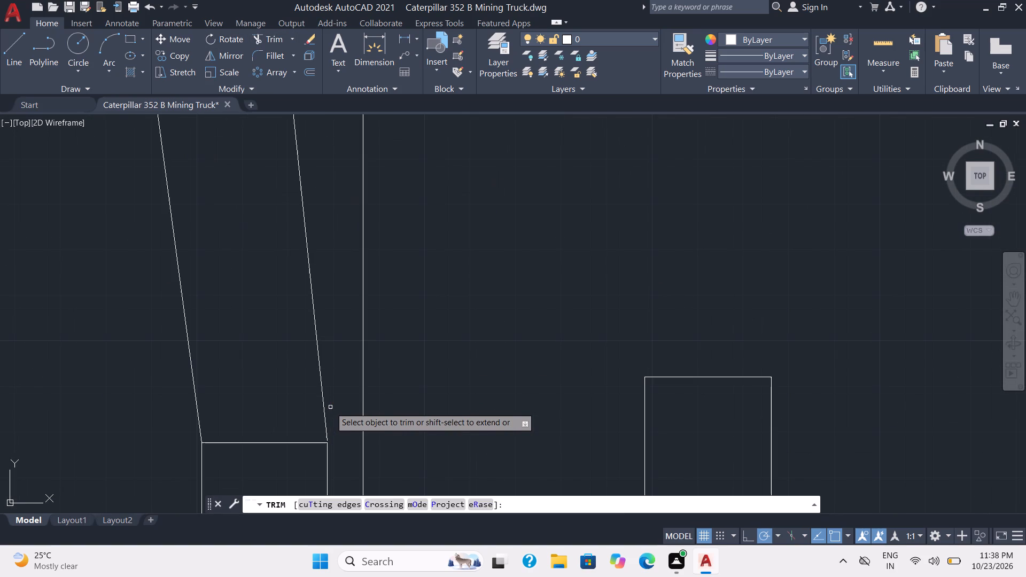
pyautogui.scroll(1, 330, 408)
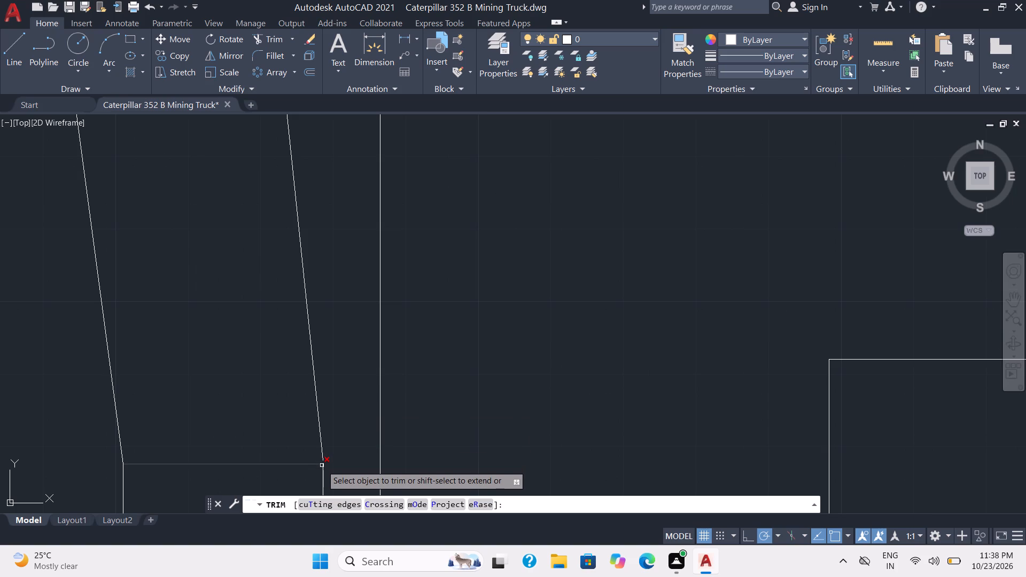
pyautogui.click(8, 54)
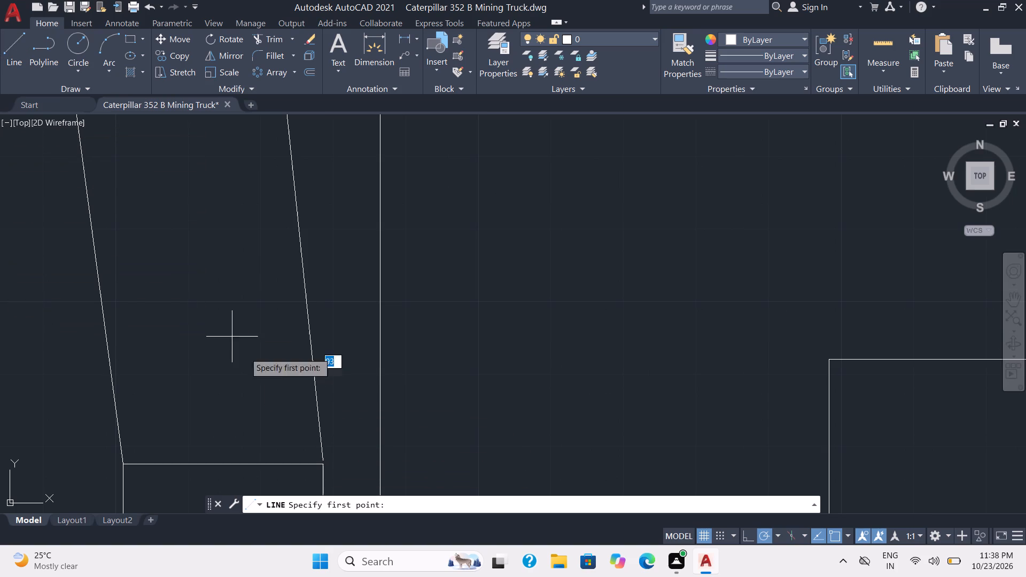
pyautogui.scroll(1, 277, 420)
pyautogui.moveTo(277, 421); pyautogui.dragTo(196, 279, button='middle')
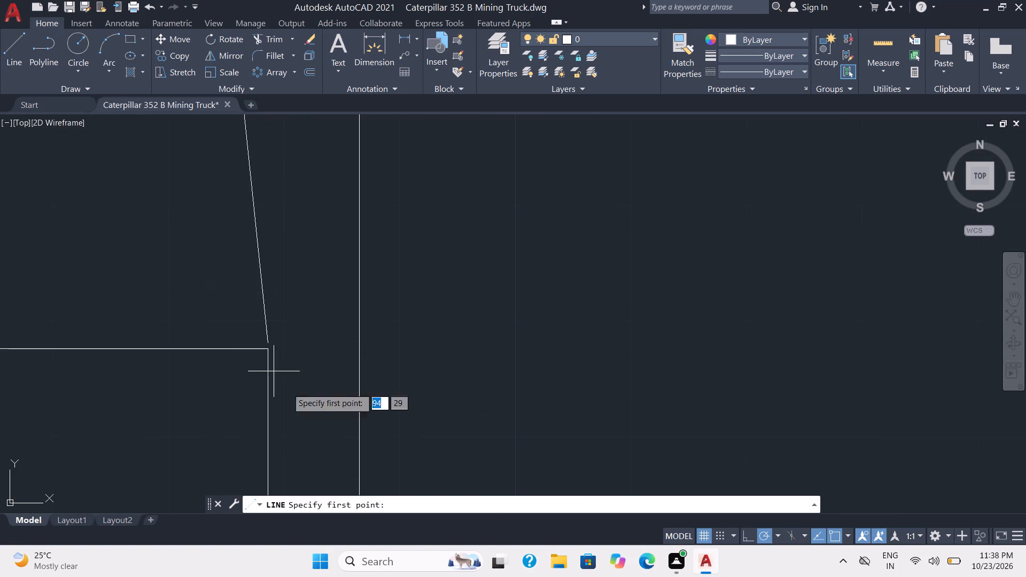
pyautogui.scroll(2, 306, 412)
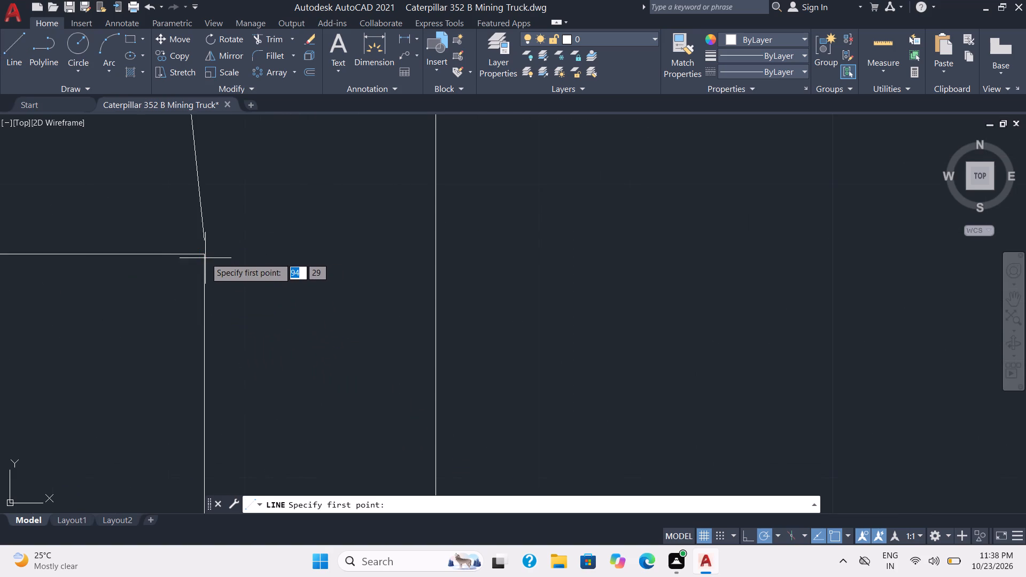
pyautogui.click(203, 252)
pyautogui.click(201, 239)
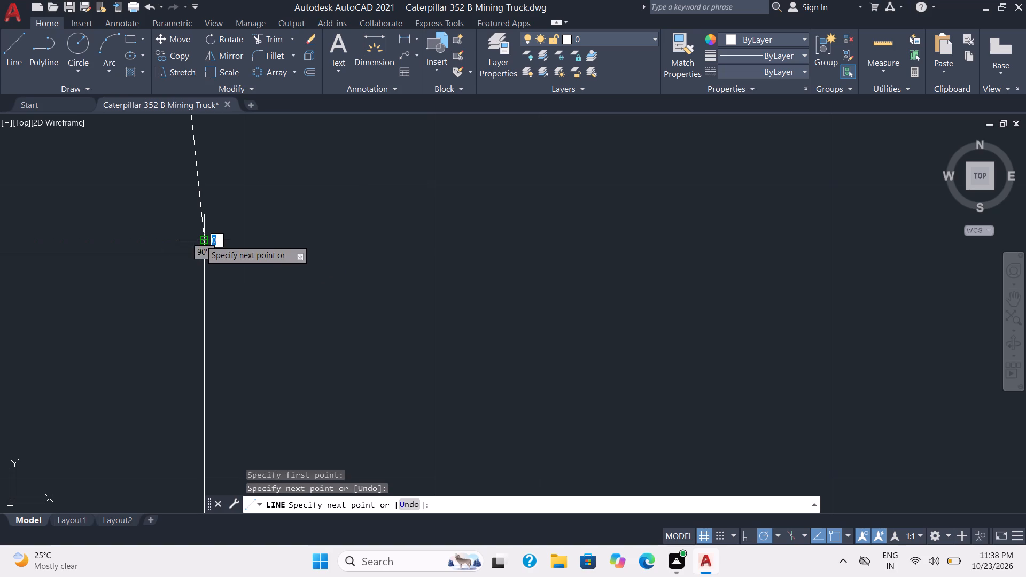
pyautogui.press('Escape')
pyautogui.scroll(-7, 283, 307)
pyautogui.scroll(-1, 235, 344)
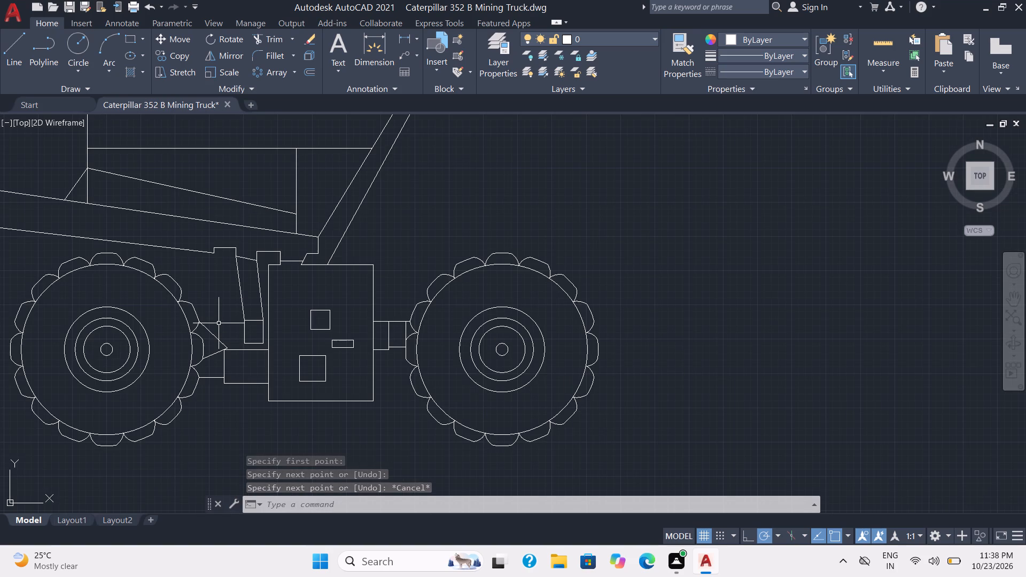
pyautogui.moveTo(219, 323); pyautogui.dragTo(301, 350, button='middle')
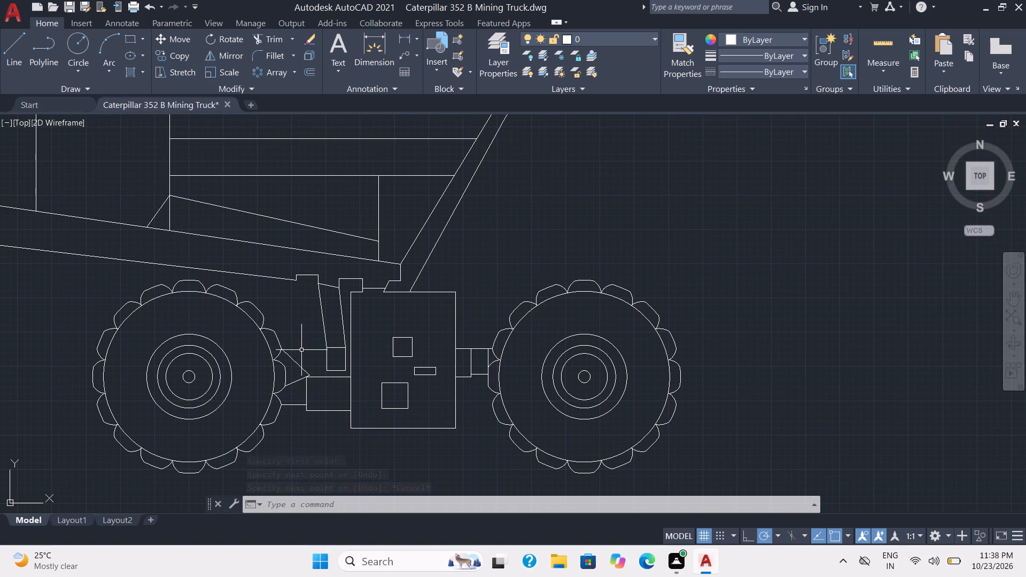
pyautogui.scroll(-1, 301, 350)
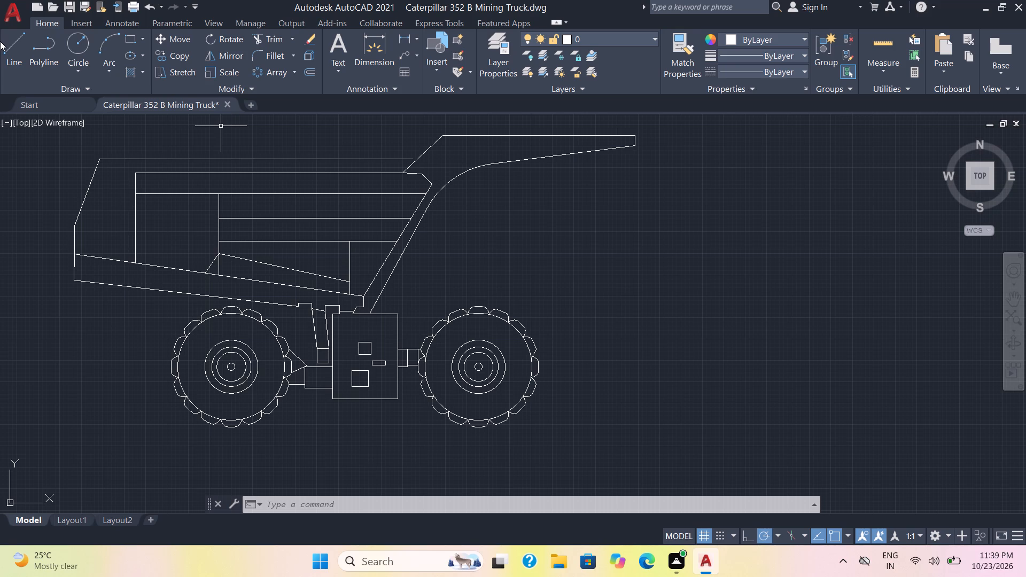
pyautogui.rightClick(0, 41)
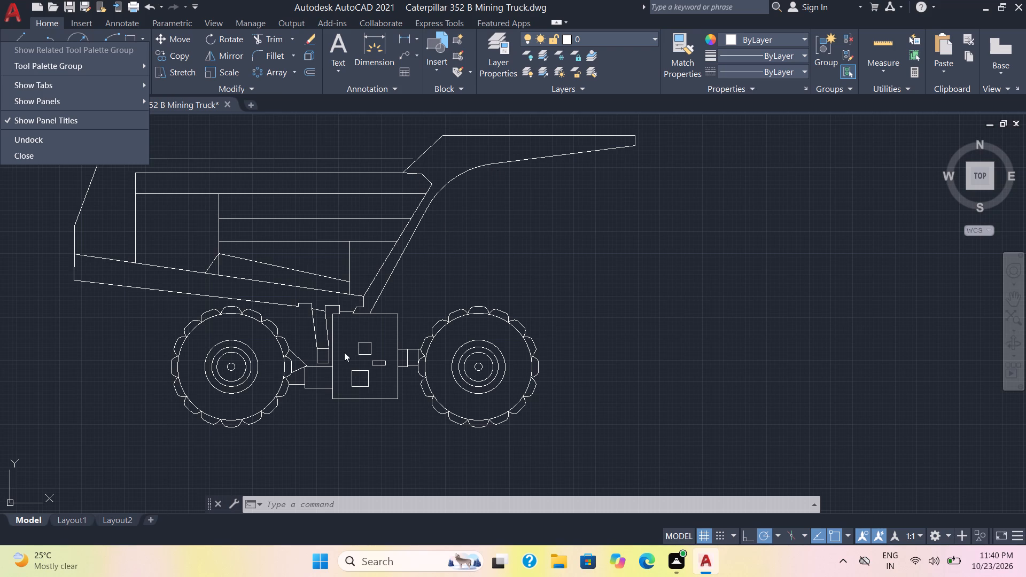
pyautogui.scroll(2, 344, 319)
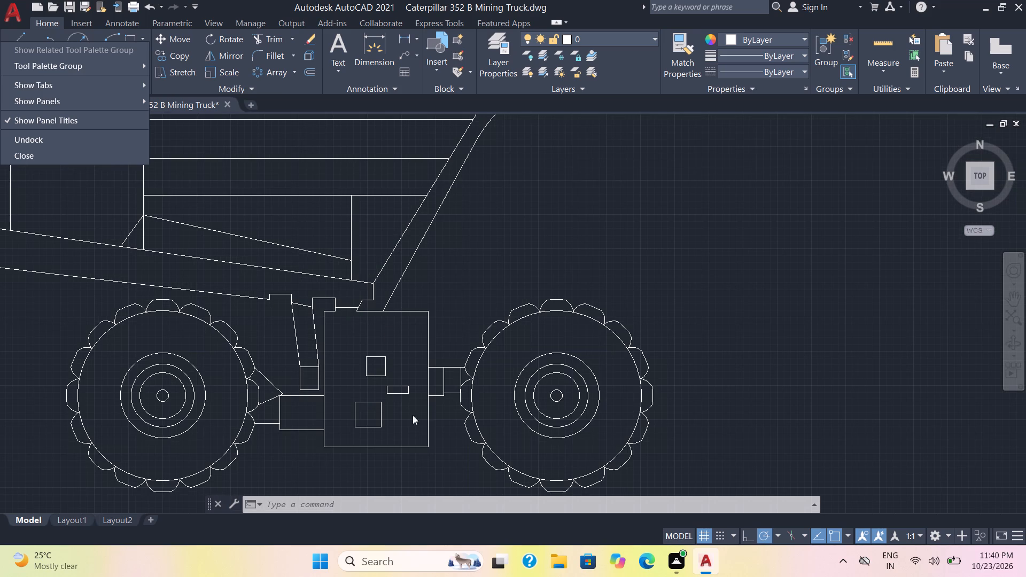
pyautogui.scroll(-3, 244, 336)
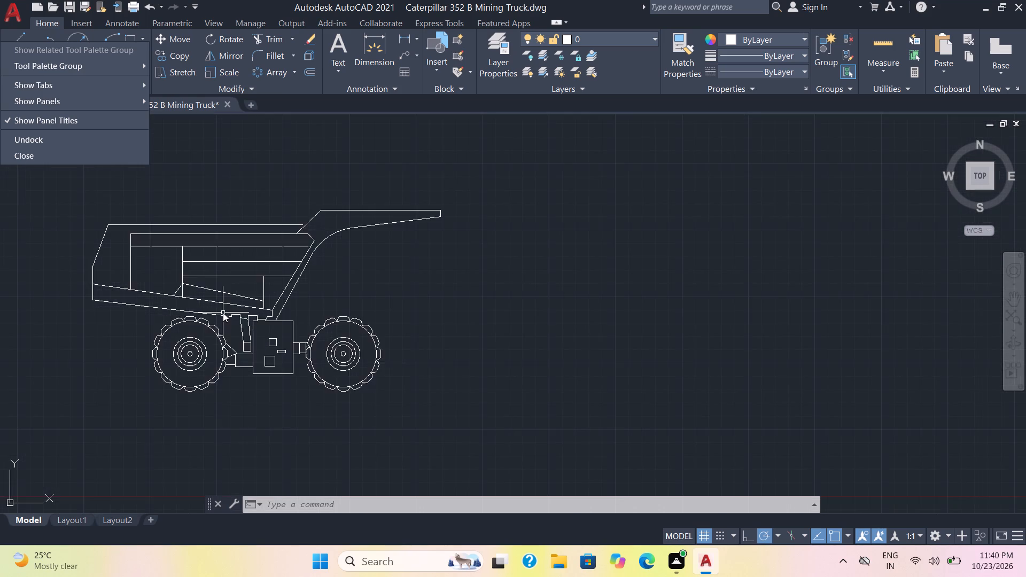
# Path-array the stepped notch outline beneath the dump body along the body's lower sloping line, with three items spaced 10 mm apart.
pyautogui.scroll(3, 223, 313)
pyautogui.moveTo(237, 363); pyautogui.dragTo(302, 371, button='middle')
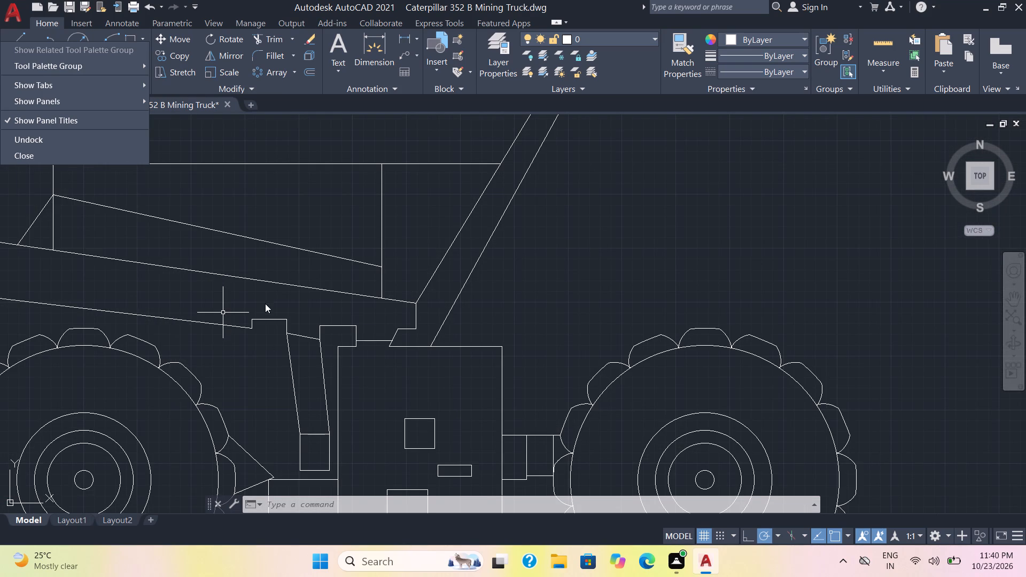
pyautogui.click(266, 315)
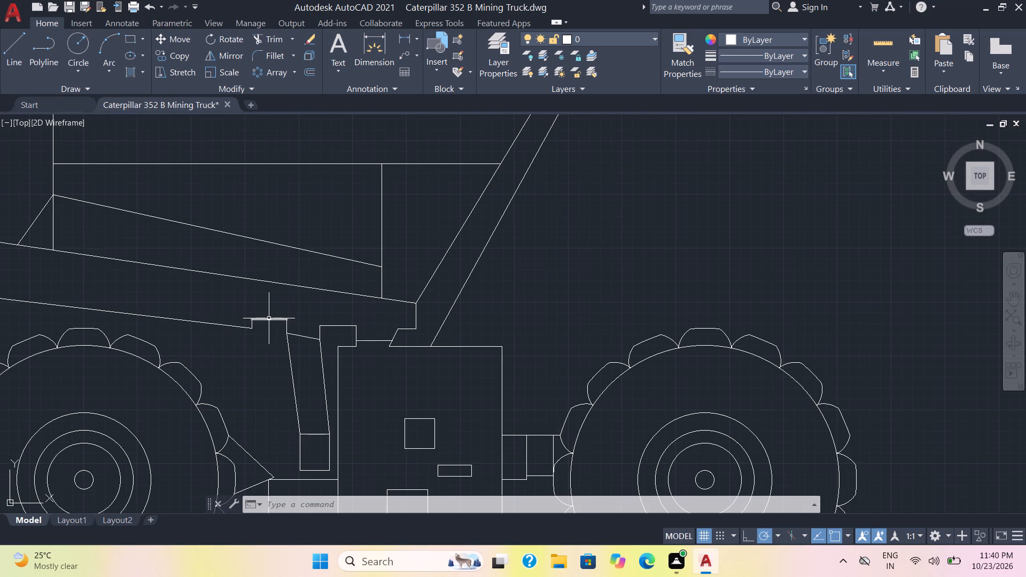
pyautogui.click(269, 320)
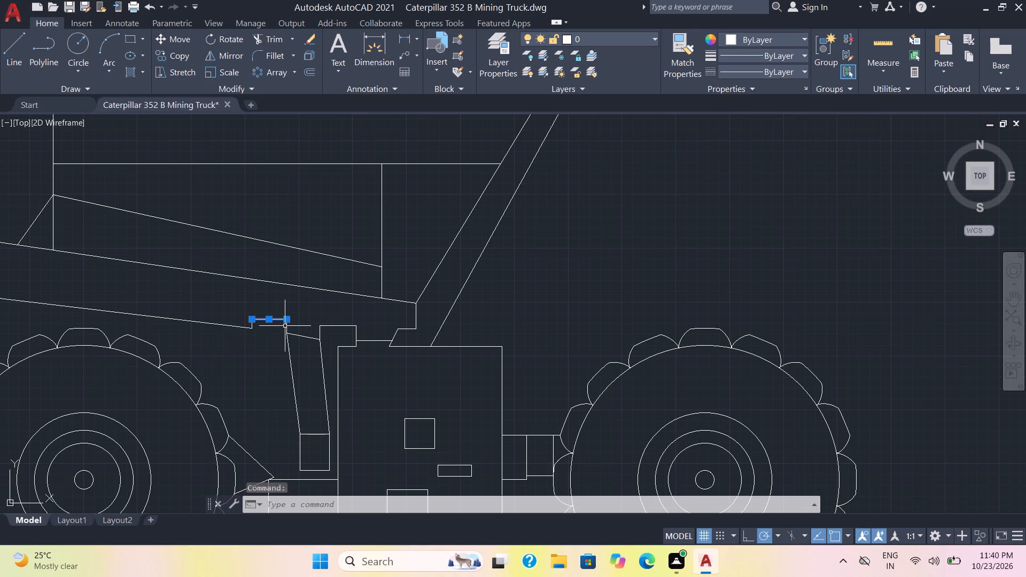
pyautogui.click(286, 326)
pyautogui.click(254, 326)
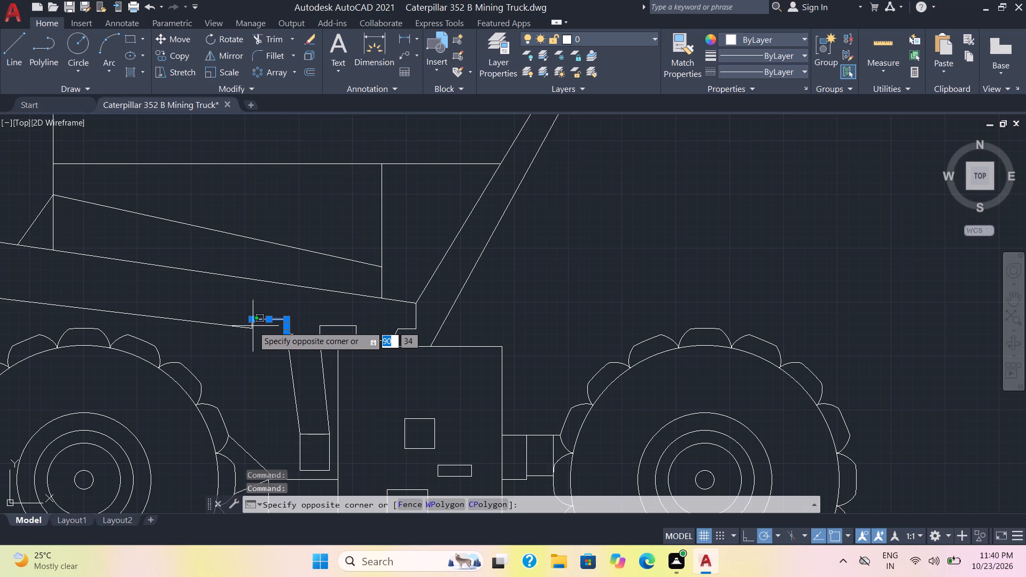
pyautogui.click(251, 326)
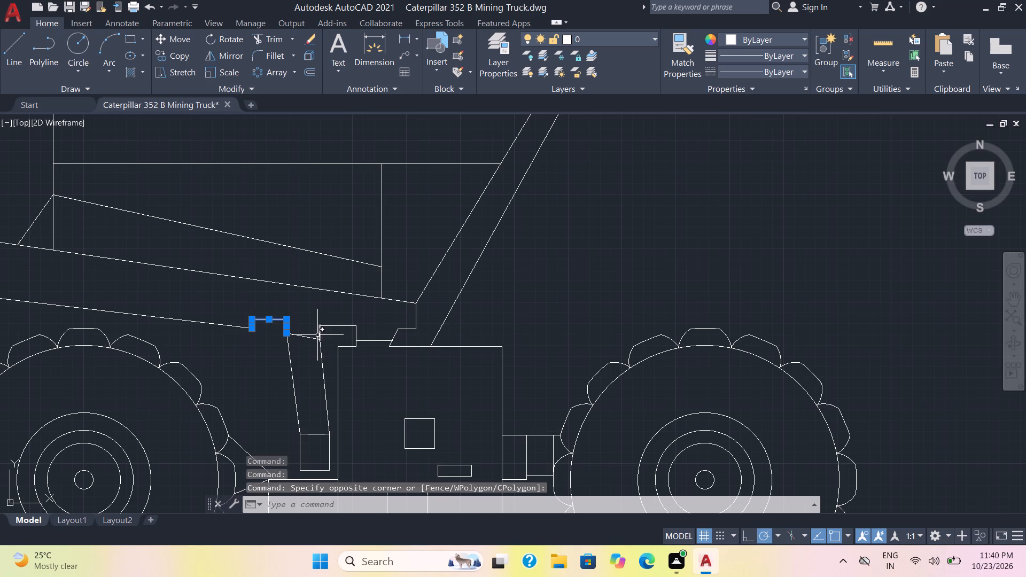
pyautogui.click(318, 334)
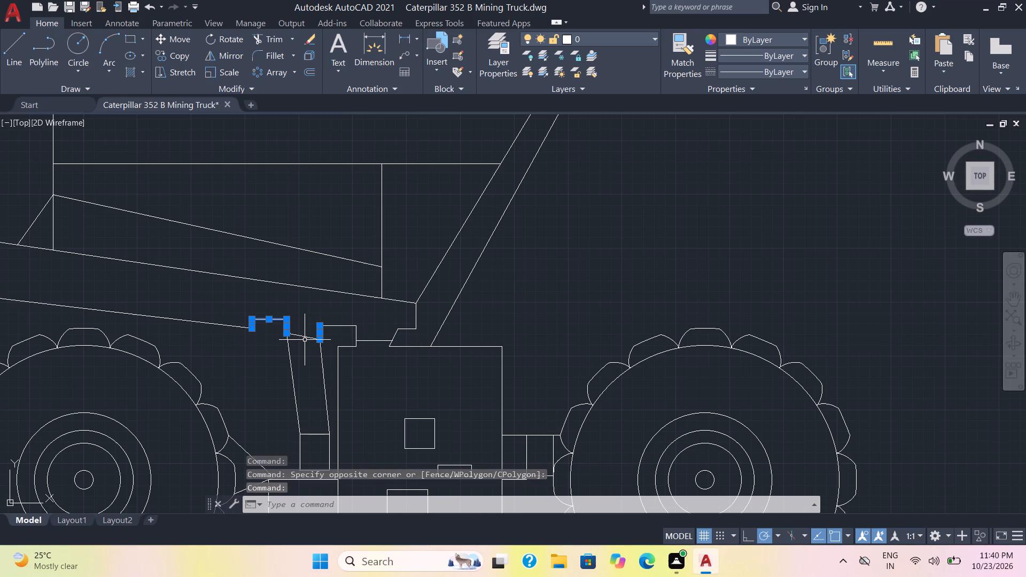
pyautogui.click(305, 340)
pyautogui.click(304, 338)
pyautogui.click(305, 336)
pyautogui.click(305, 337)
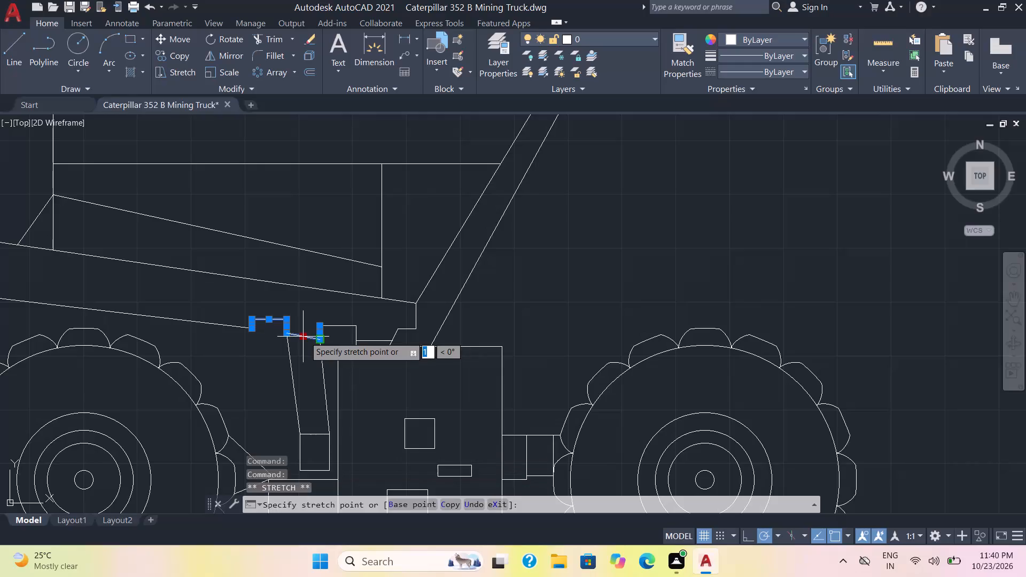
pyautogui.scroll(4, 300, 337)
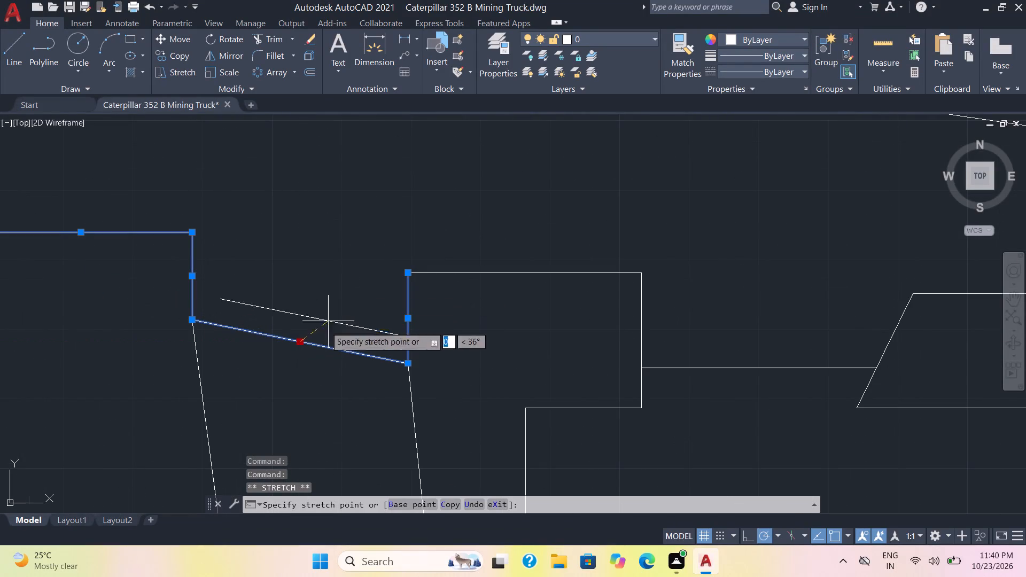
pyautogui.press('Escape')
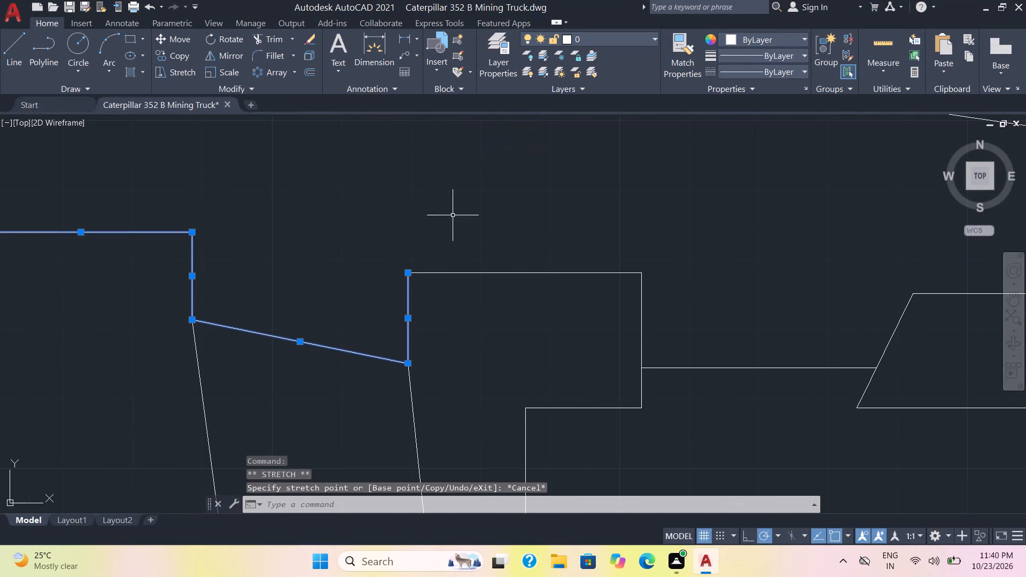
pyautogui.click(541, 274)
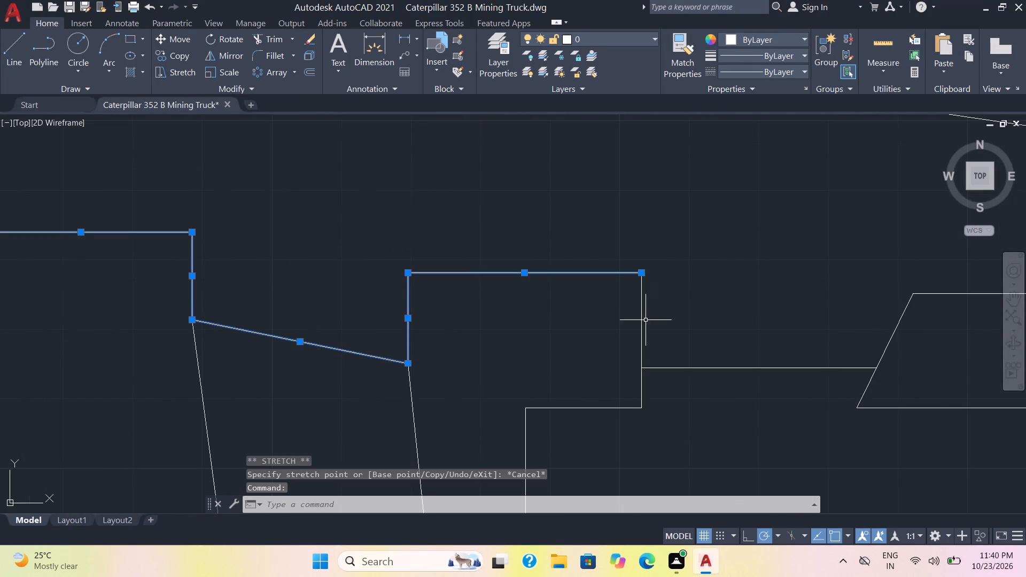
pyautogui.click(640, 330)
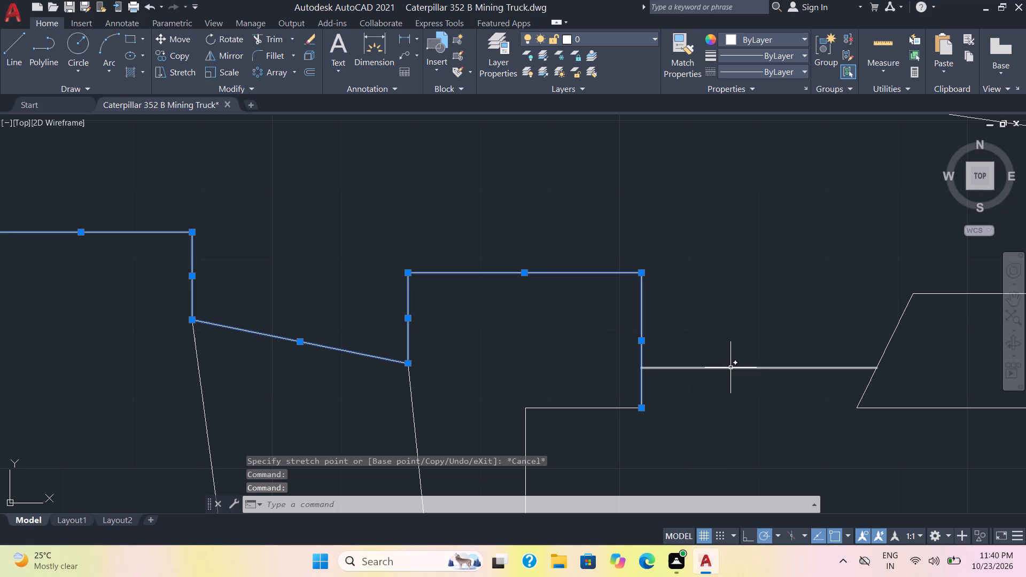
pyautogui.click(730, 368)
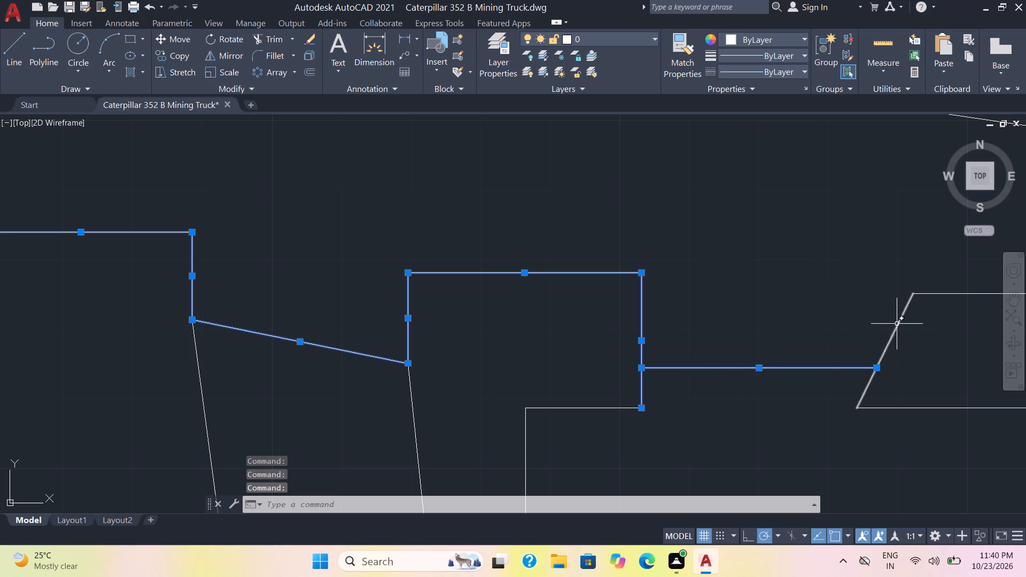
pyautogui.click(898, 326)
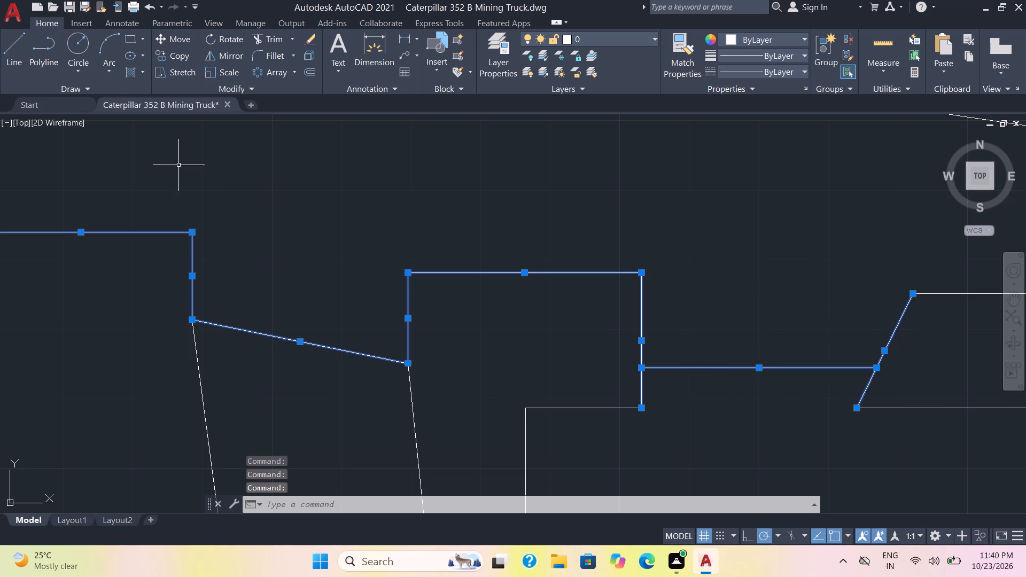
pyautogui.scroll(-5, 176, 104)
pyautogui.scroll(-2, 198, 147)
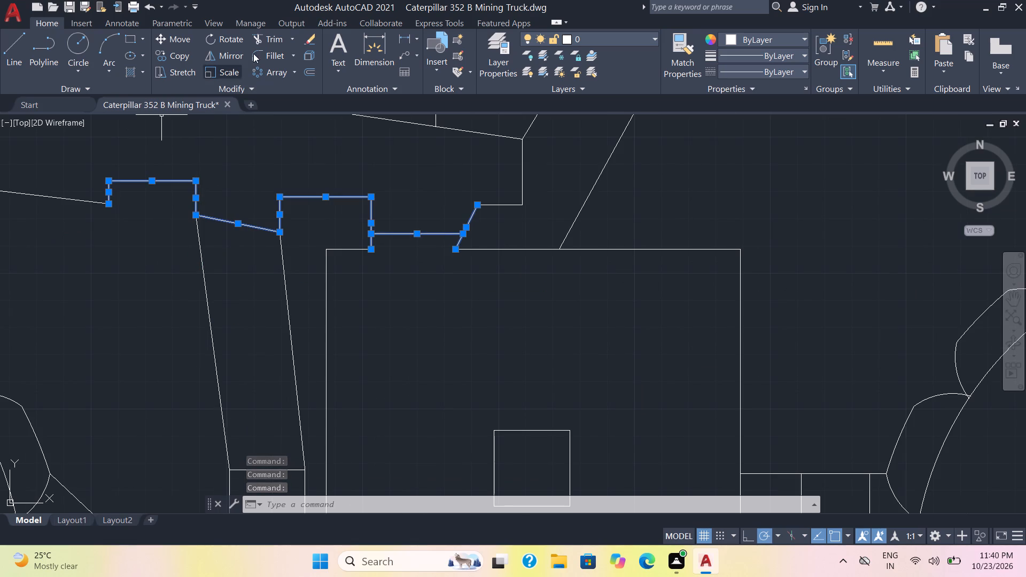
pyautogui.click(296, 73)
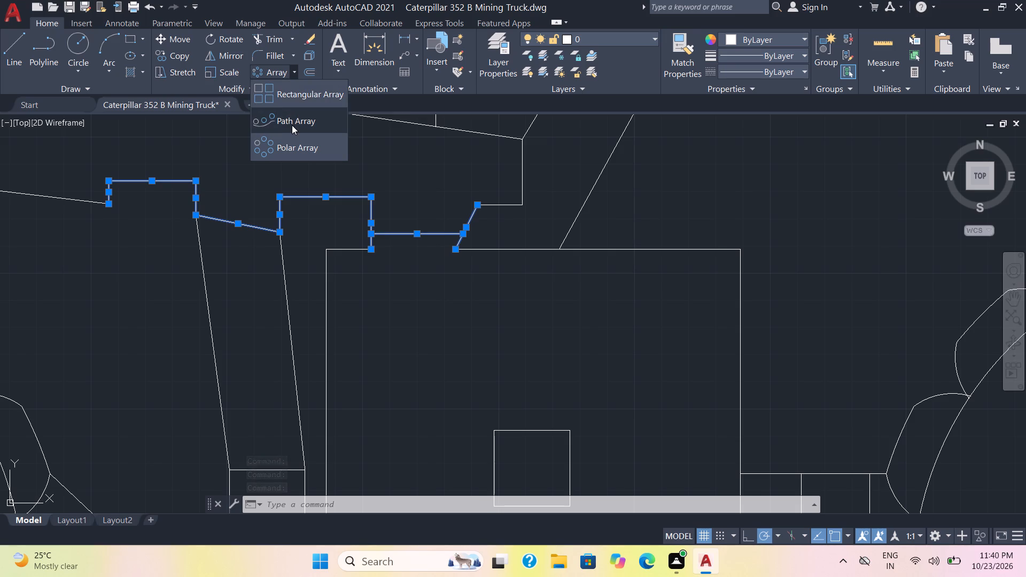
pyautogui.click(293, 125)
pyautogui.scroll(-5, 81, 209)
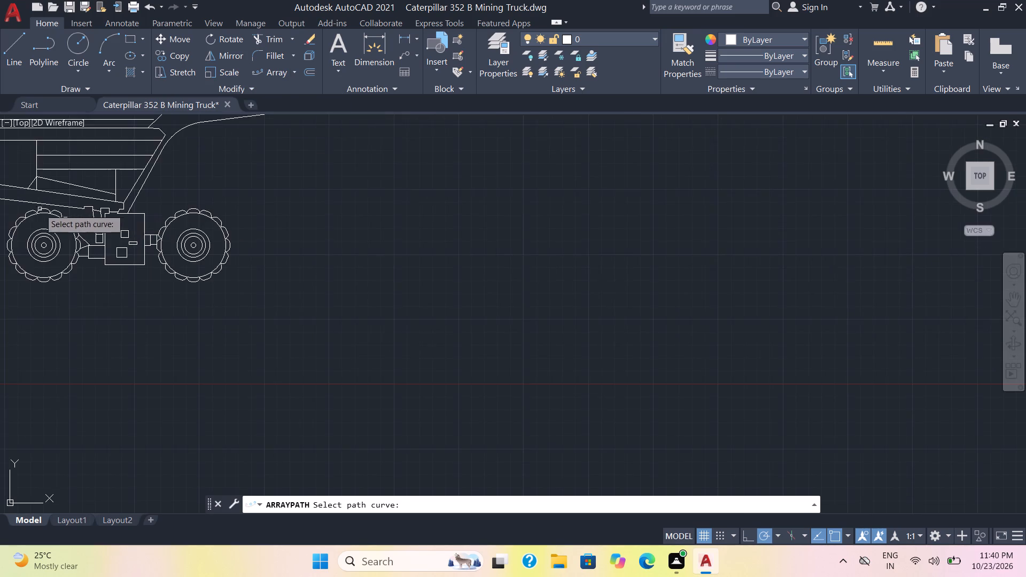
pyautogui.scroll(4, 25, 206)
pyautogui.moveTo(79, 216); pyautogui.dragTo(304, 193, button='middle')
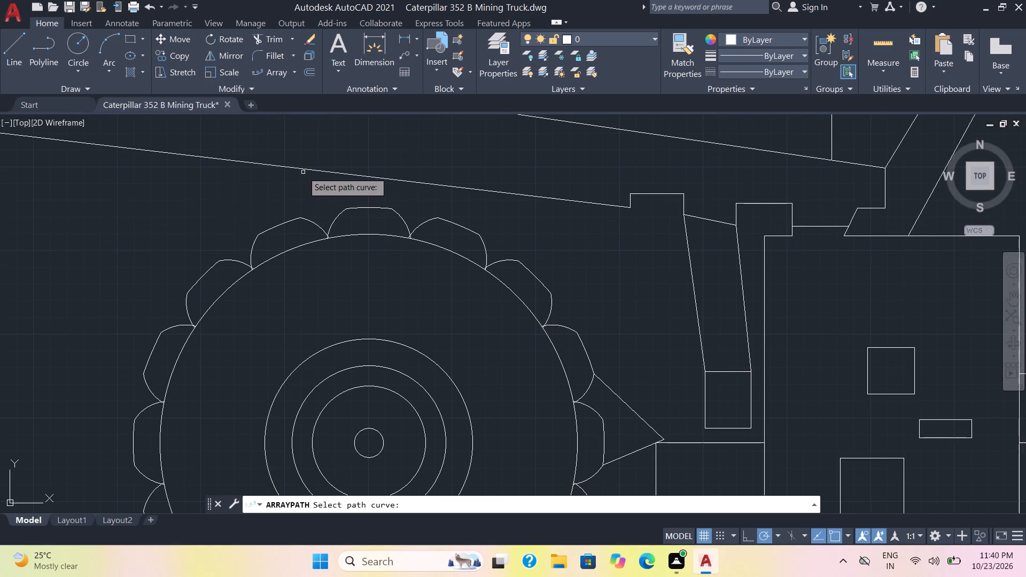
pyautogui.click(302, 169)
pyautogui.scroll(-2, 302, 169)
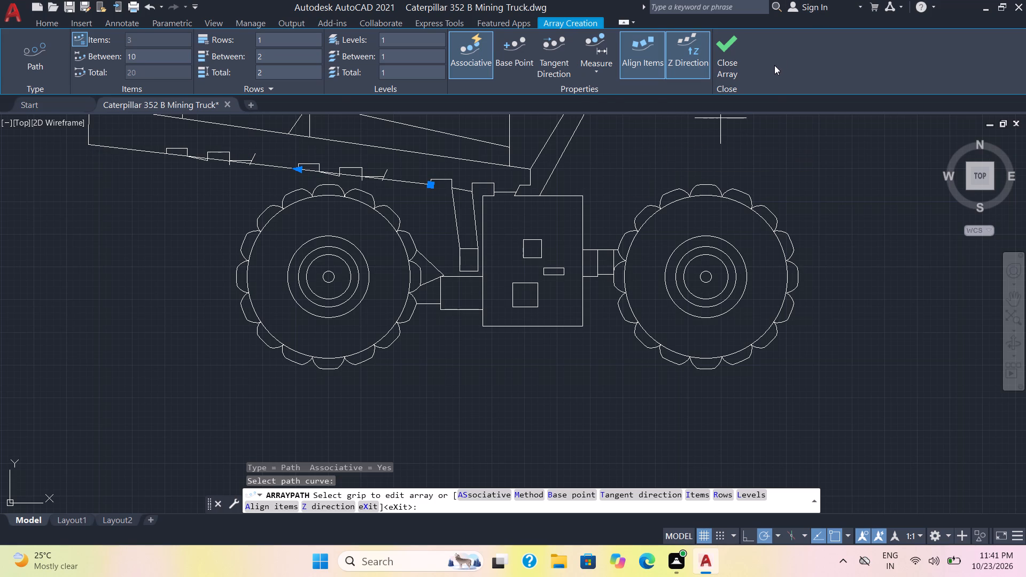
pyautogui.click(729, 63)
# Trim the dump body's lower sloping line beneath the arrayed notches farthest from the chassis box and beside the nearer copy's slanted edge.
pyautogui.scroll(1, 161, 151)
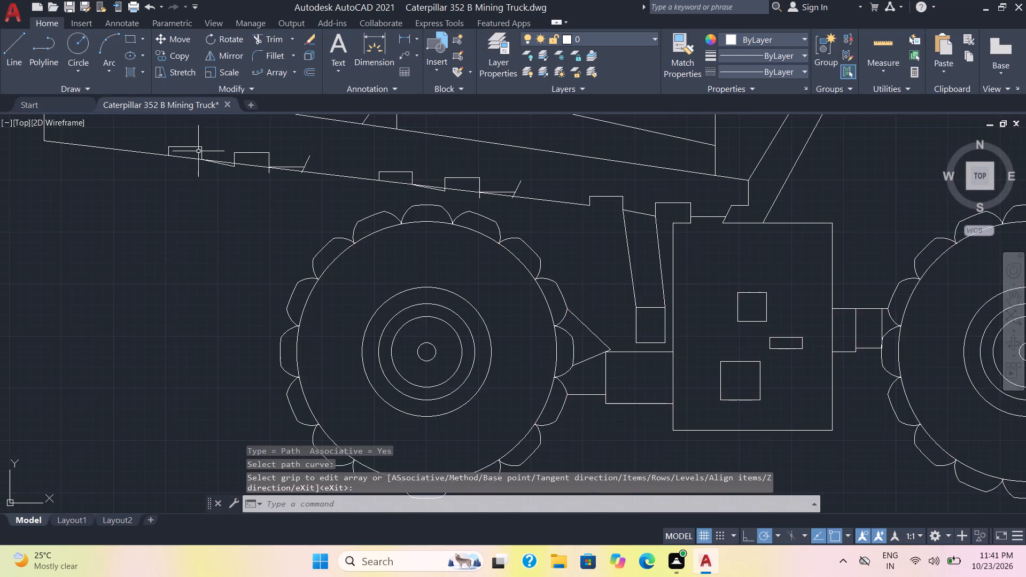
pyautogui.scroll(3, 227, 154)
pyautogui.click(276, 36)
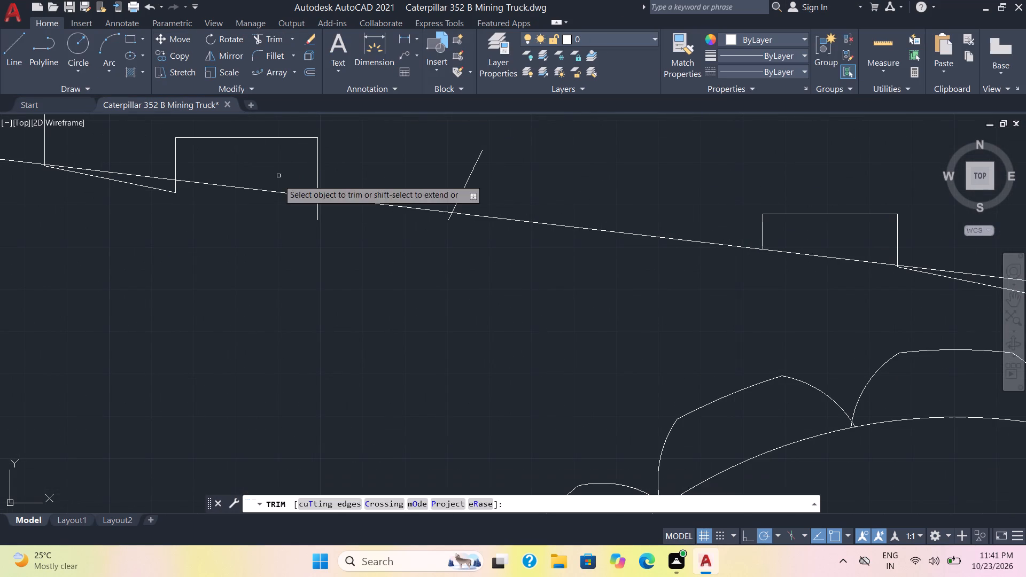
pyautogui.click(270, 191)
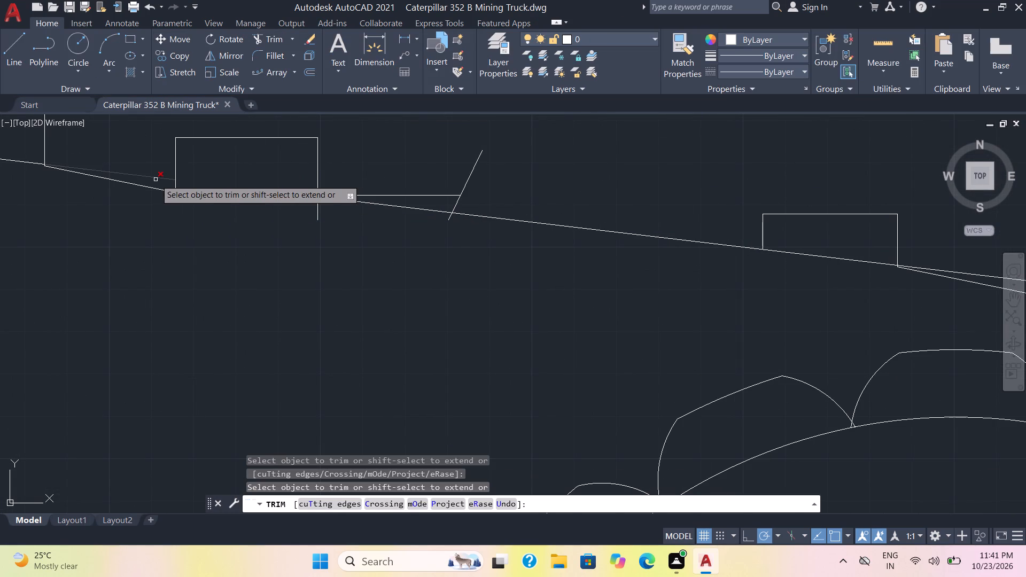
pyautogui.click(156, 180)
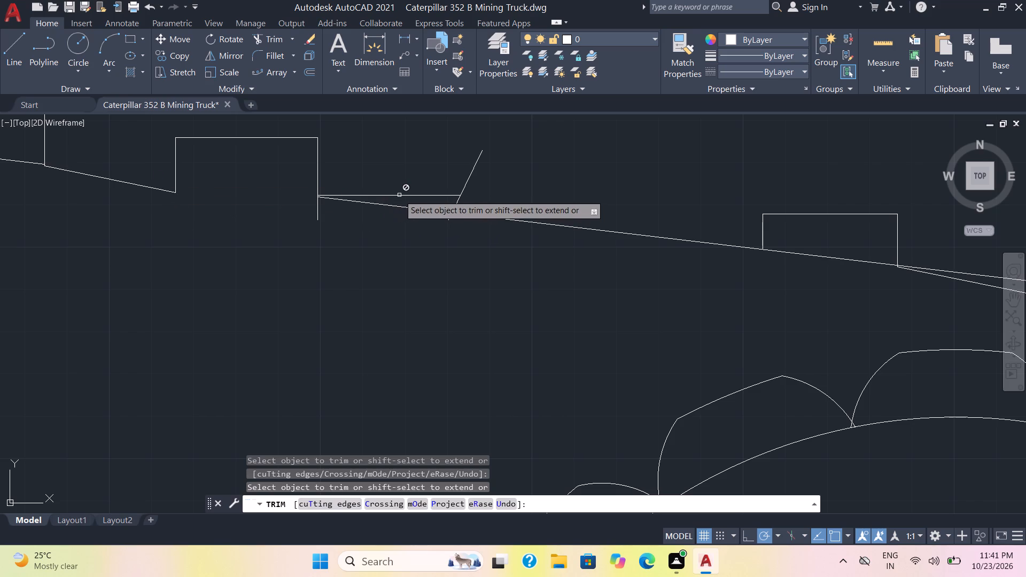
pyautogui.doubleClick(423, 195)
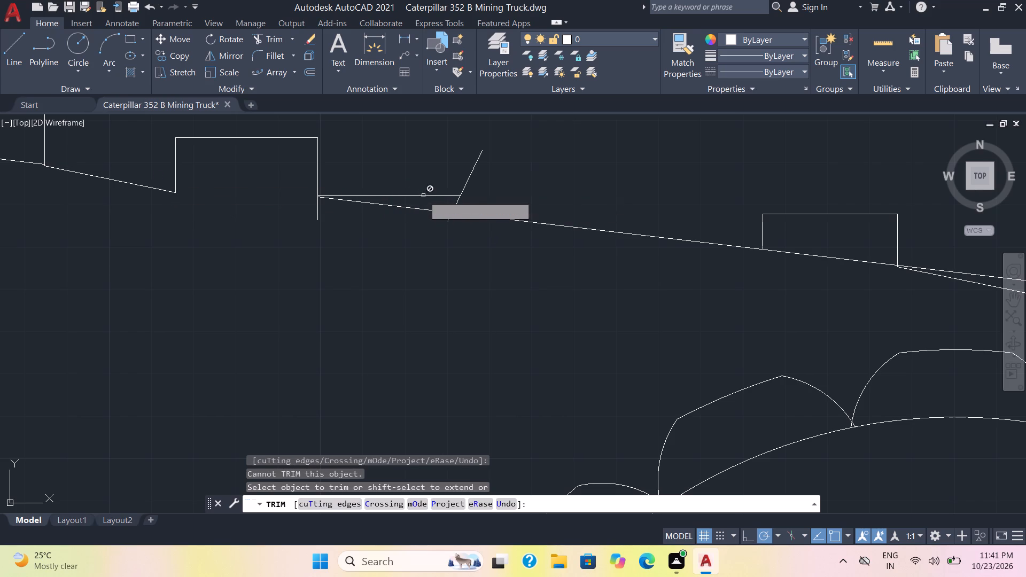
pyautogui.scroll(-3, 196, 205)
pyautogui.moveTo(153, 200); pyautogui.dragTo(328, 208, button='middle')
pyautogui.scroll(2, 328, 208)
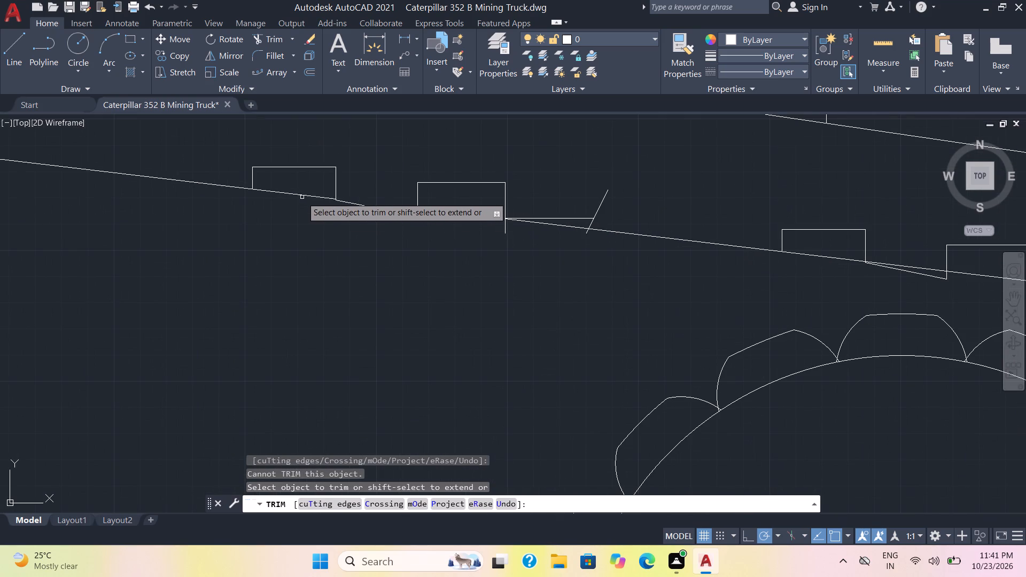
pyautogui.click(301, 196)
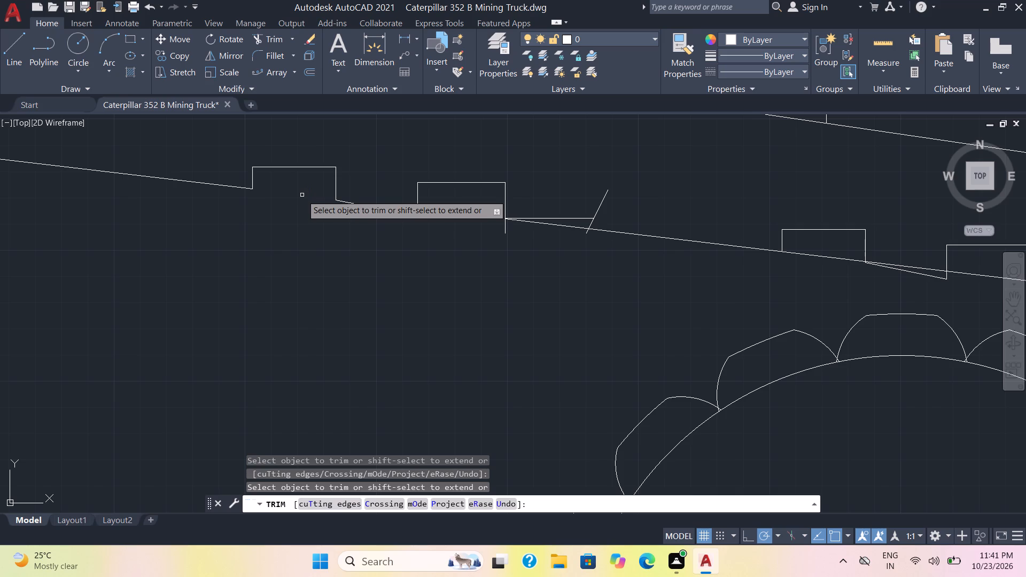
pyautogui.scroll(-2, 255, 245)
pyautogui.scroll(2, 588, 259)
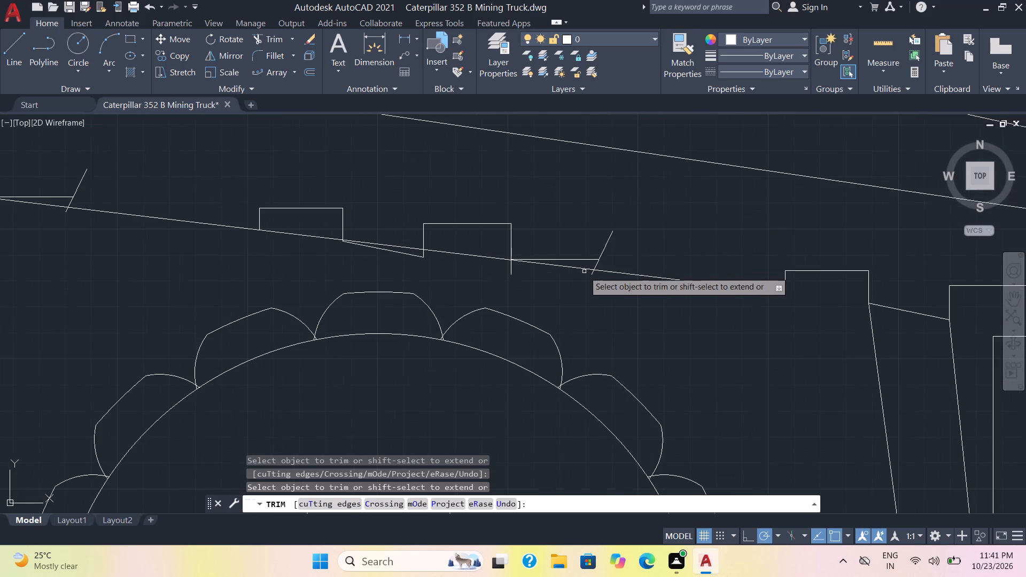
pyautogui.click(581, 270)
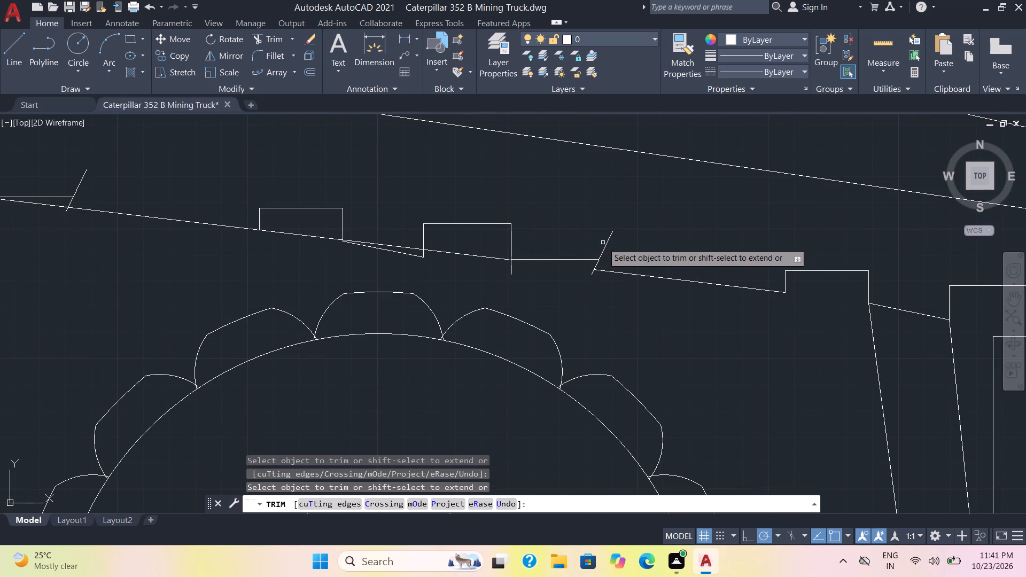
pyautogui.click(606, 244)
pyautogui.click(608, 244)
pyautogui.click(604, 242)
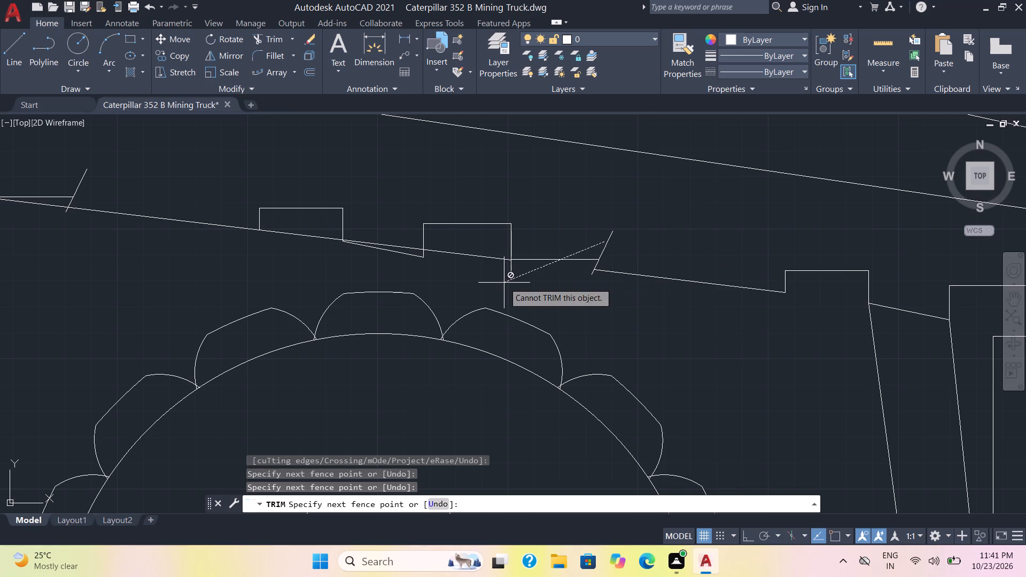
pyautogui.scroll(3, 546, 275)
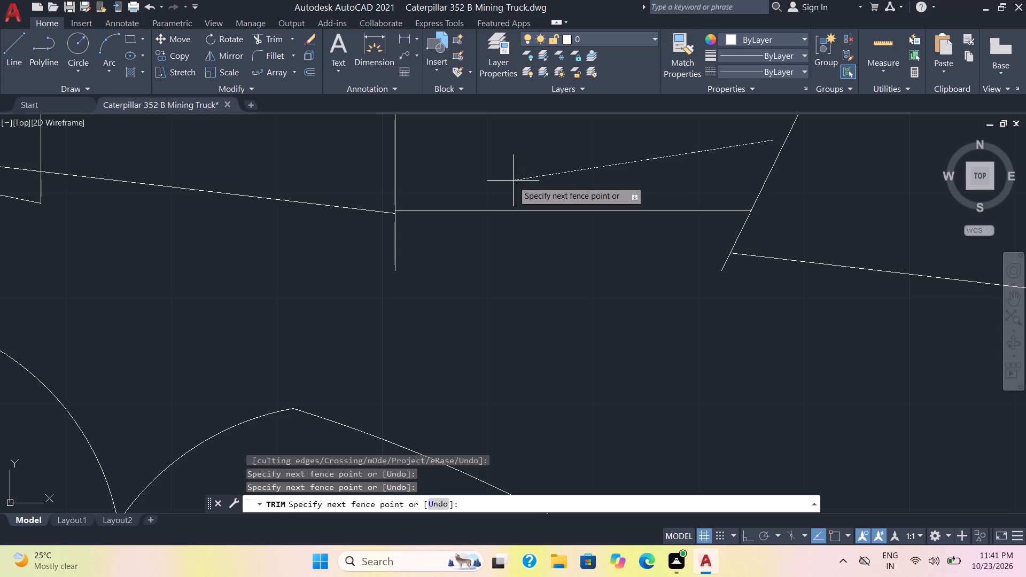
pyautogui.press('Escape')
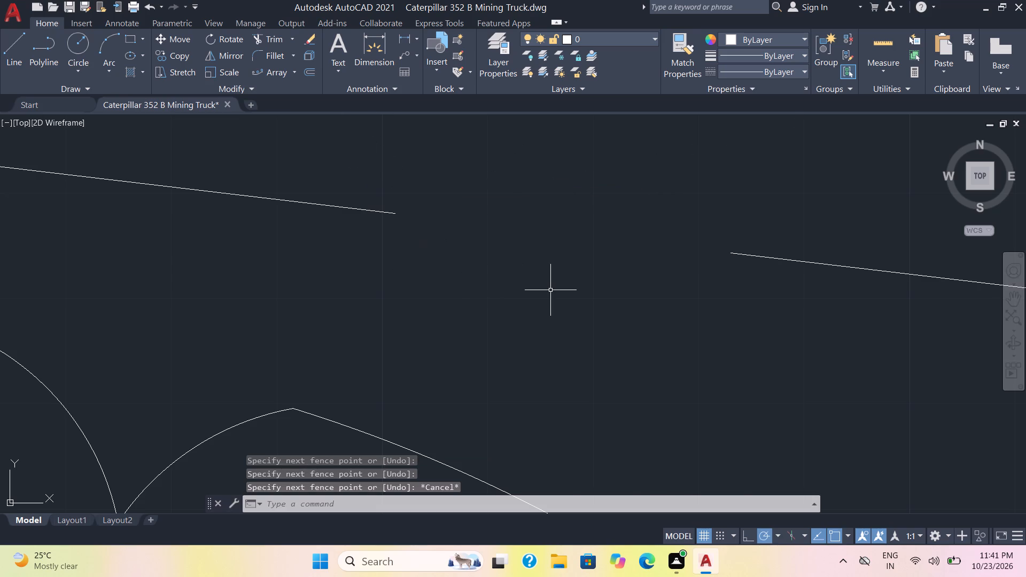
# Undo the last group of trims on the dump body's lower sloping line.
pyautogui.hotkey('ctrl', 'z')
# On the array copy farthest from the chassis box, trim the body's lower sloping line under both raised notches, between them, and below the flat edge.
pyautogui.scroll(-2, 550, 290)
pyautogui.moveTo(444, 312); pyautogui.dragTo(621, 383, button='middle')
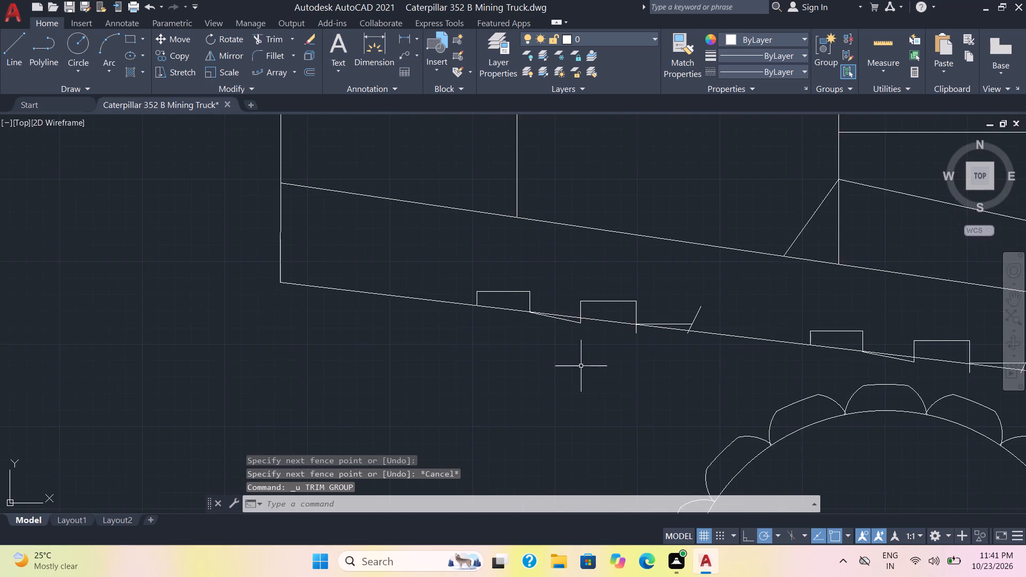
pyautogui.scroll(3, 577, 363)
pyautogui.moveTo(464, 311); pyautogui.dragTo(541, 468, button='middle')
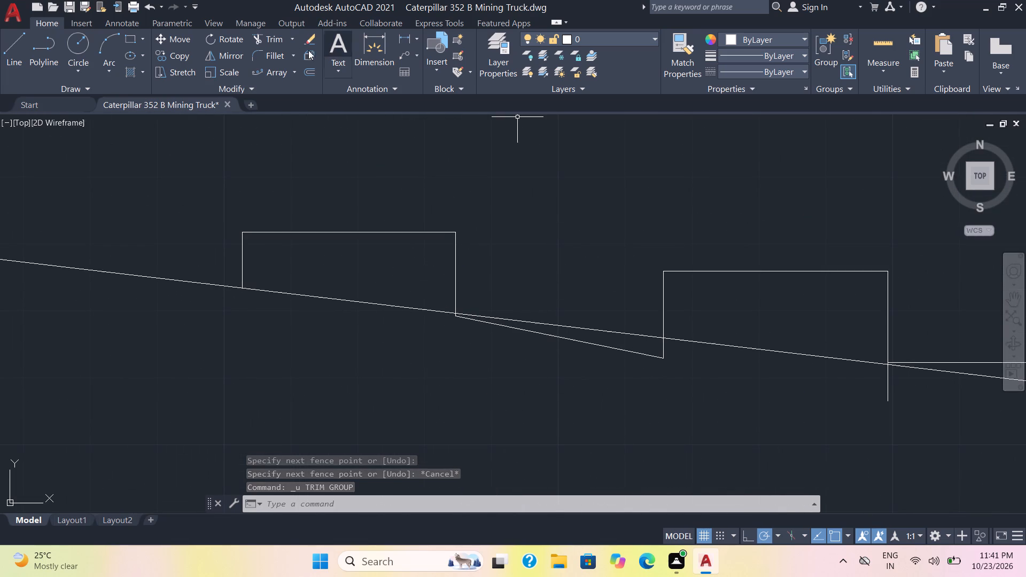
pyautogui.click(274, 40)
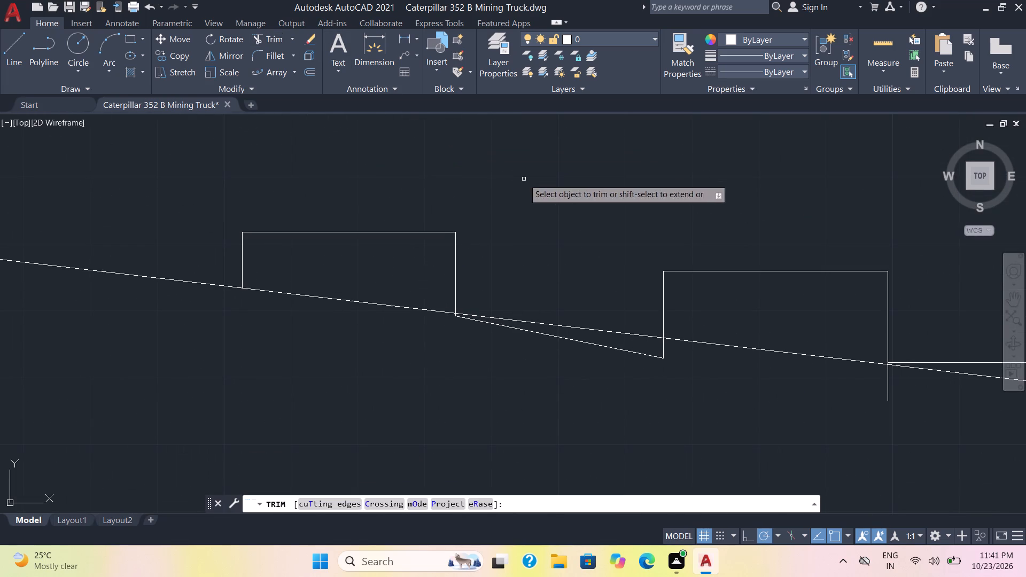
pyautogui.click(551, 326)
pyautogui.click(433, 312)
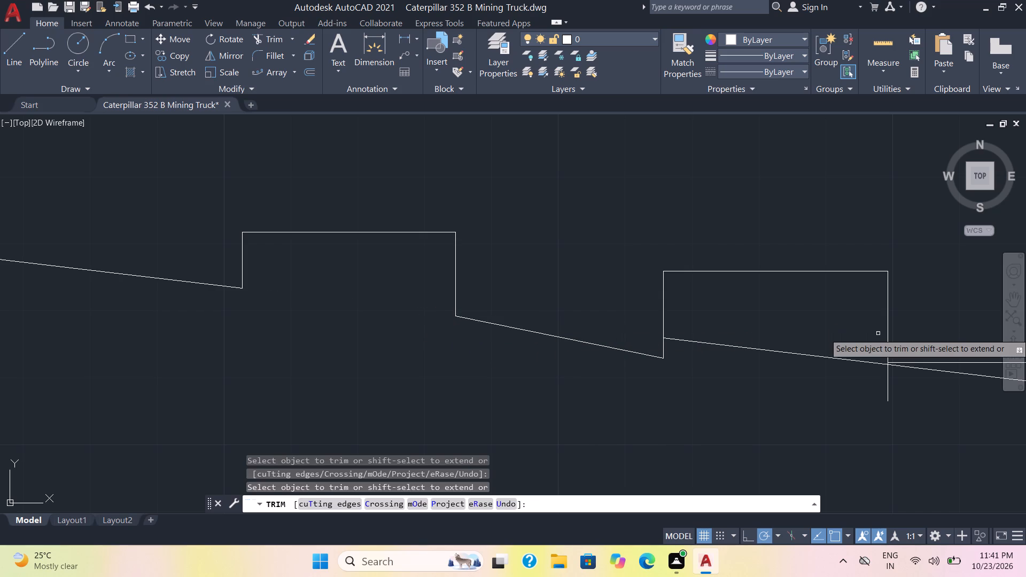
pyautogui.click(802, 356)
pyautogui.scroll(-3, 836, 361)
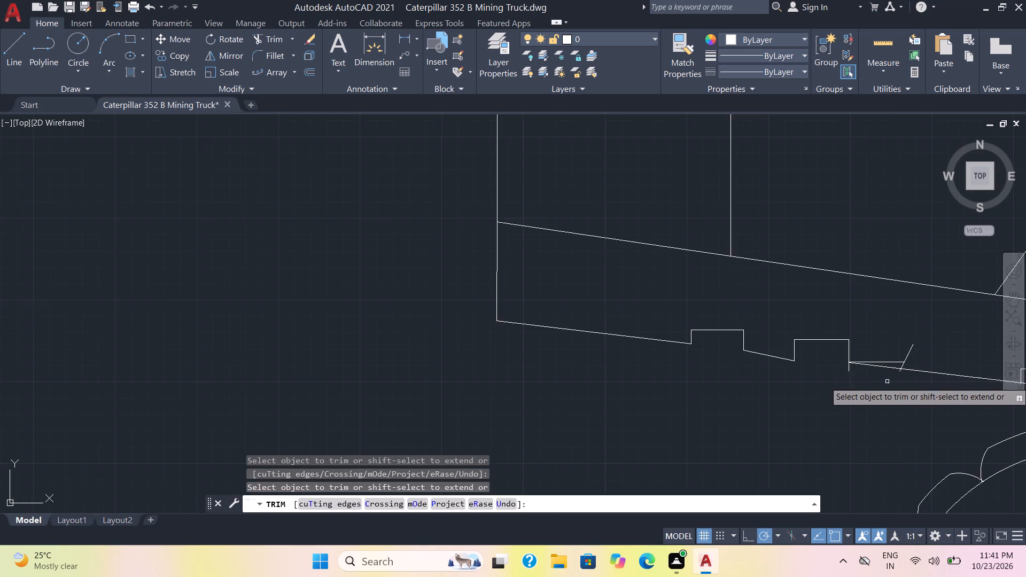
pyautogui.scroll(-2, 888, 381)
pyautogui.moveTo(888, 381); pyautogui.dragTo(687, 398, button='middle')
pyautogui.scroll(6, 687, 398)
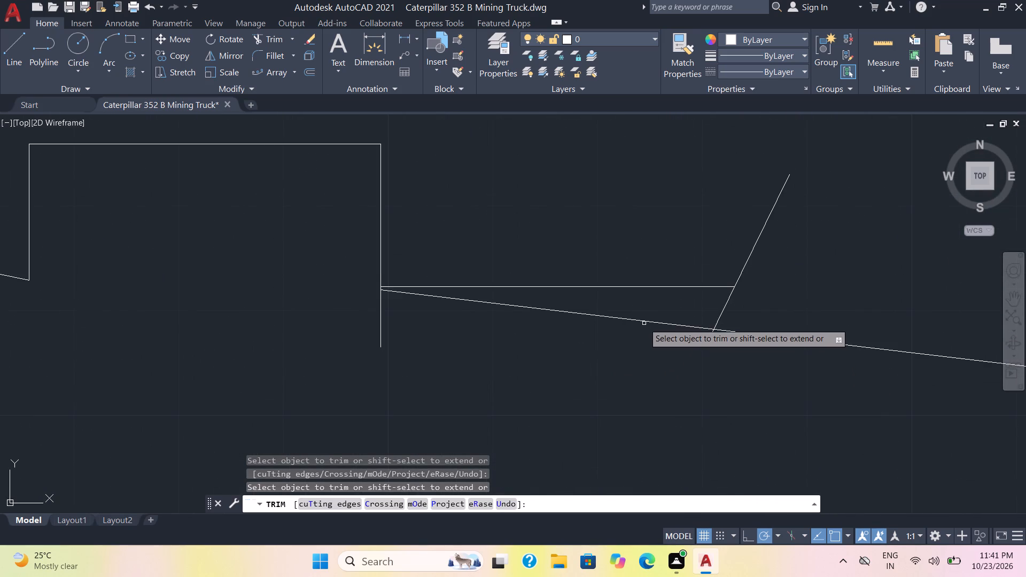
pyautogui.click(644, 321)
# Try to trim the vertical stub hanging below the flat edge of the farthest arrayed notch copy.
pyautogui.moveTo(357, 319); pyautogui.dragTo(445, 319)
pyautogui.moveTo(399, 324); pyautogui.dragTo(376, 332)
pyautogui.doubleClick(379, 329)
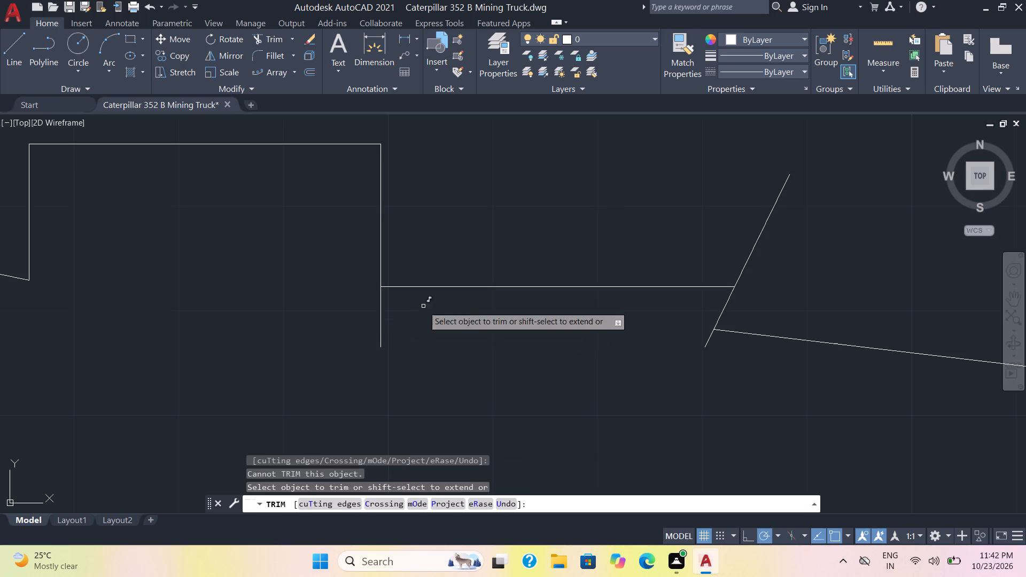
# Trim away the dump body's lower sloping line beyond the farthest notch copy's slanted edge, towards the chassis box.
pyautogui.moveTo(680, 346); pyautogui.dragTo(792, 353)
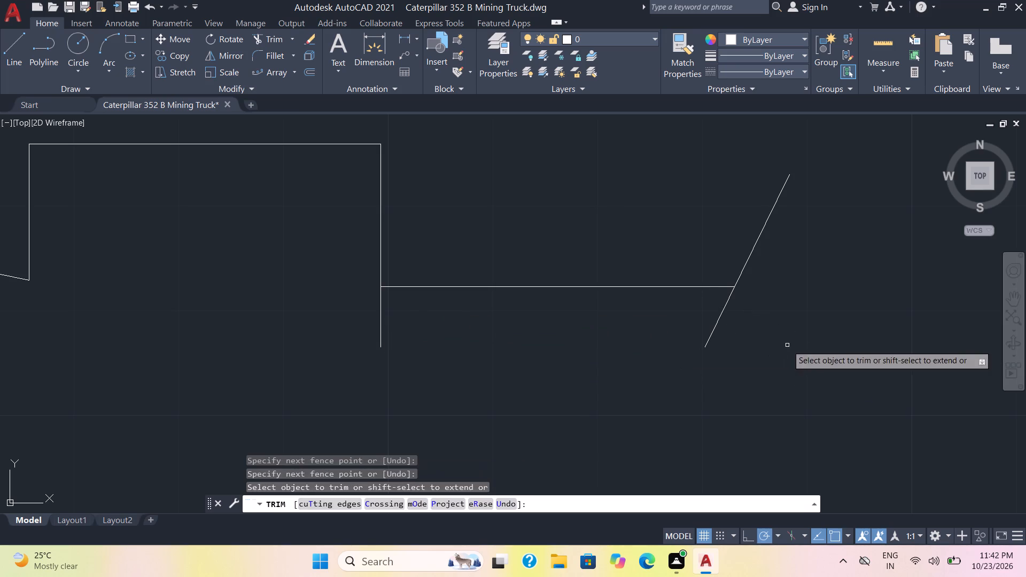
pyautogui.scroll(-4, 898, 280)
pyautogui.moveTo(887, 298); pyautogui.dragTo(566, 196, button='middle')
pyautogui.scroll(-3, 566, 196)
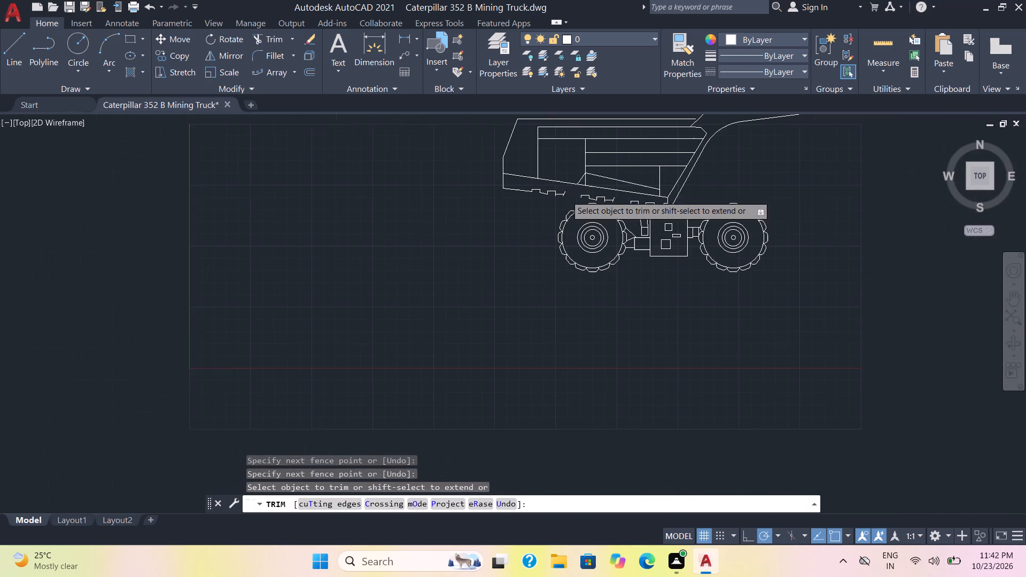
pyautogui.scroll(-1, 566, 196)
pyautogui.scroll(1, 687, 206)
pyautogui.scroll(1, 559, 231)
pyautogui.scroll(-2, 788, 236)
pyautogui.moveTo(788, 236); pyautogui.dragTo(444, 380, button='middle')
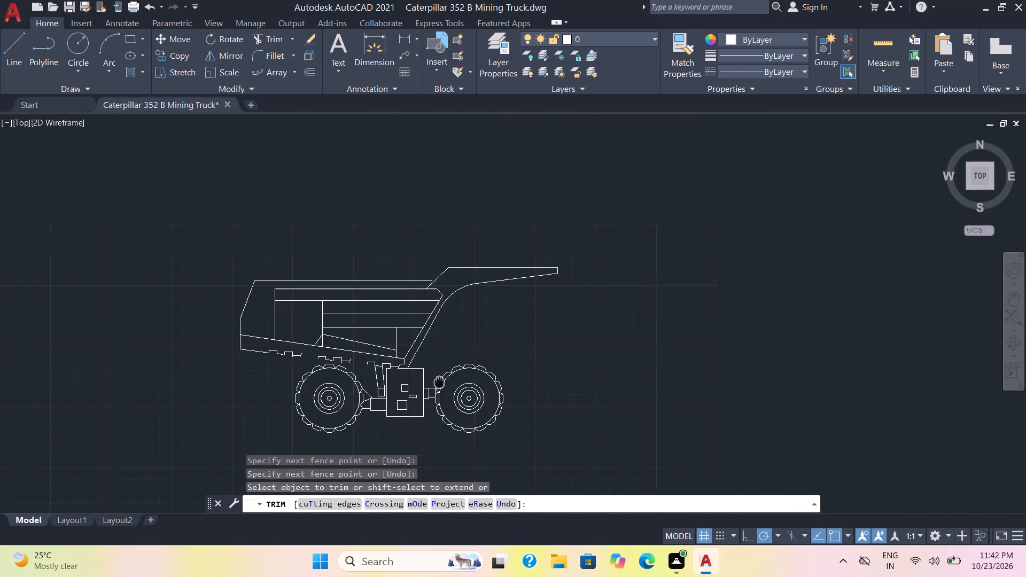
pyautogui.moveTo(444, 380); pyautogui.dragTo(454, 376, button='middle')
pyautogui.scroll(1, 454, 375)
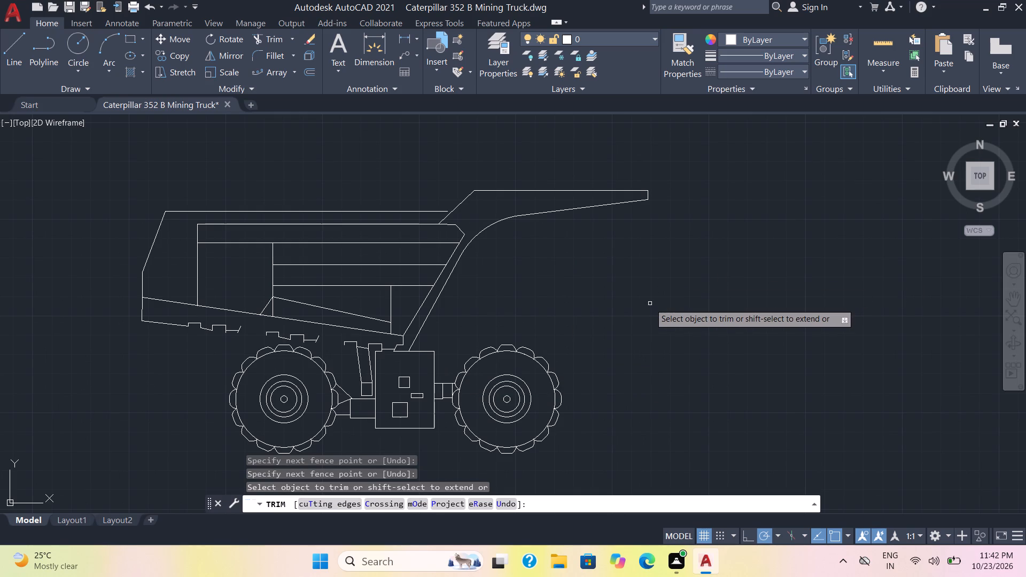
pyautogui.click(650, 303)
pyautogui.scroll(-3, 672, 216)
pyautogui.scroll(3, 669, 230)
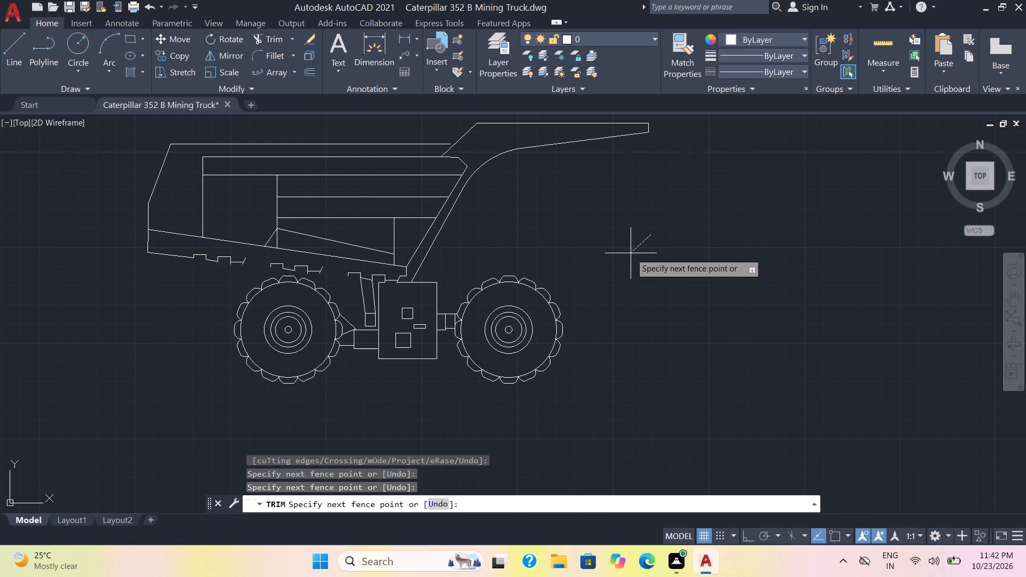
pyautogui.press('Escape')
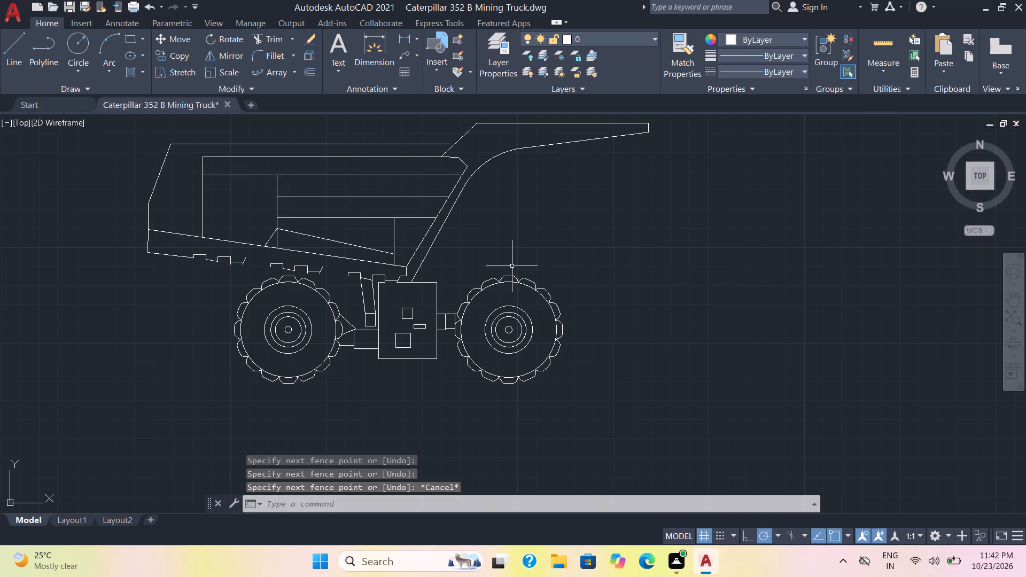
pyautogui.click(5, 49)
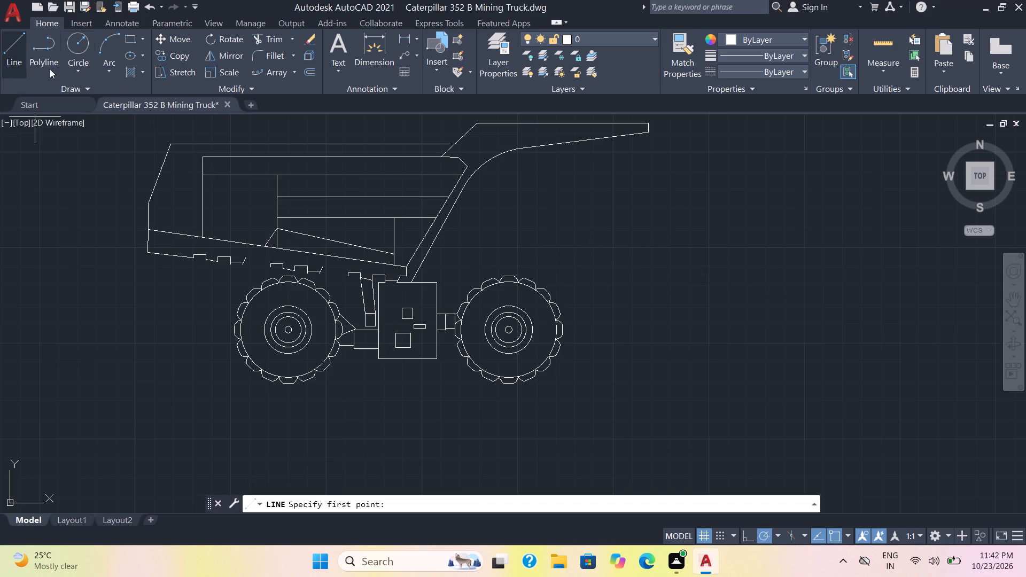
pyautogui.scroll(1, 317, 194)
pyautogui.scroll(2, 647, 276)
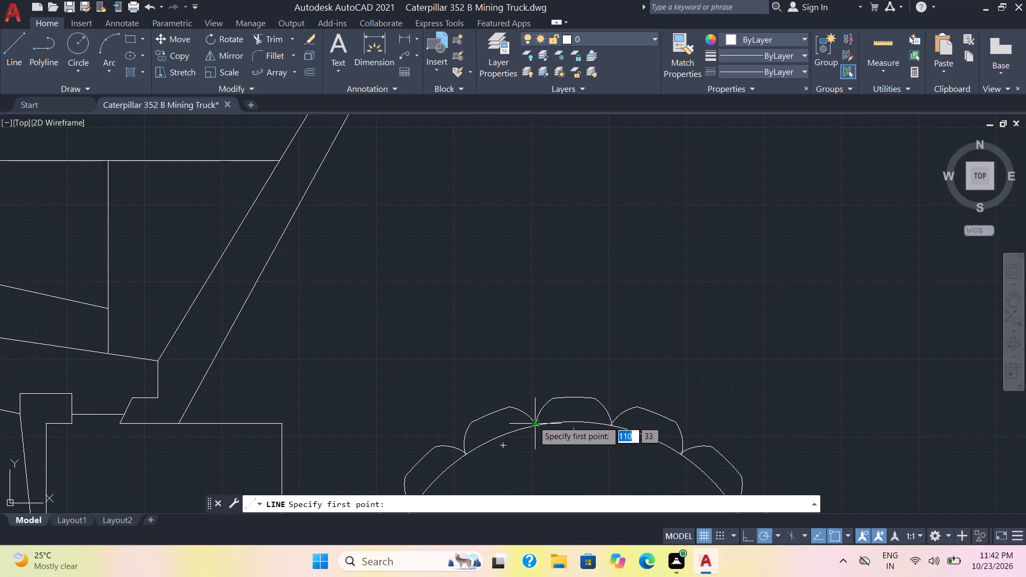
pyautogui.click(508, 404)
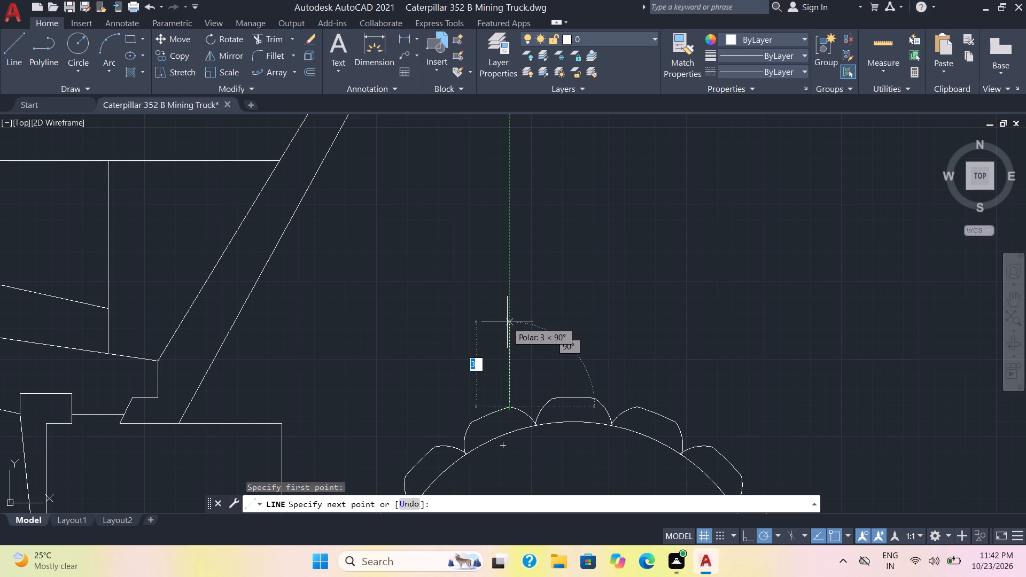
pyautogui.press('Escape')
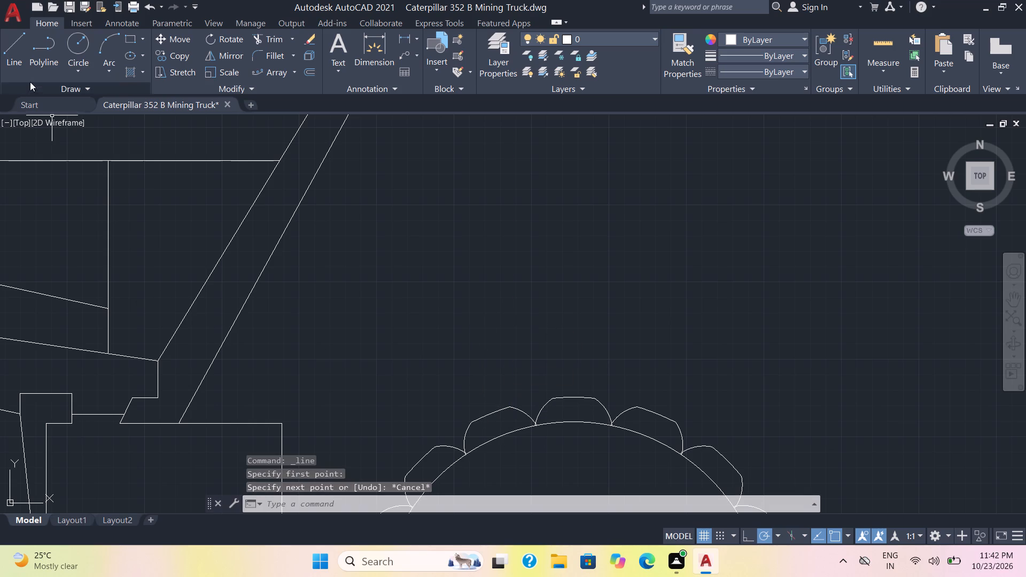
# Draw an open three-sided box on the front wheel's treads: about 2 mm up from the top tread, across, and down to the neighbouring tread.
pyautogui.click(13, 57)
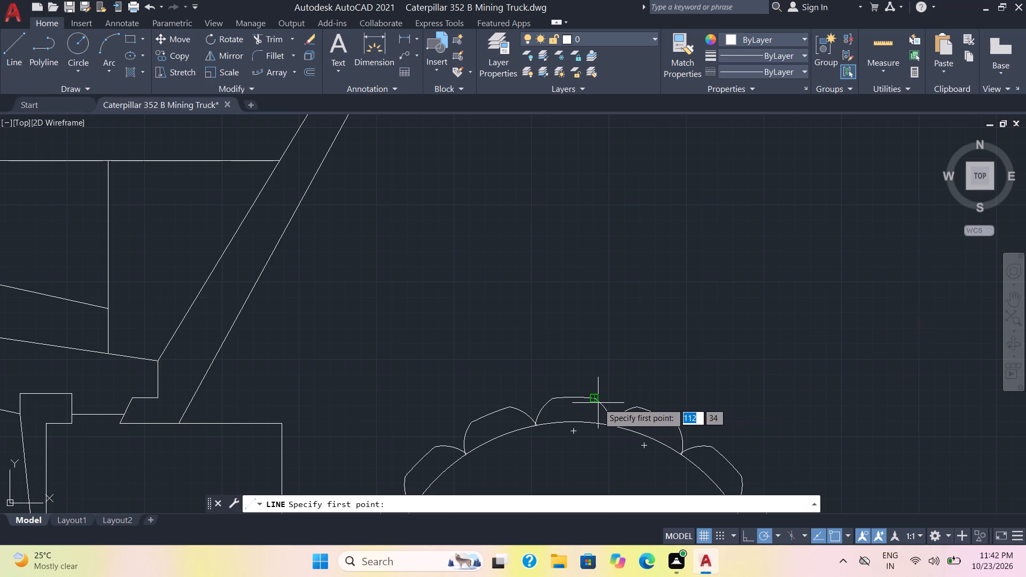
pyautogui.click(593, 400)
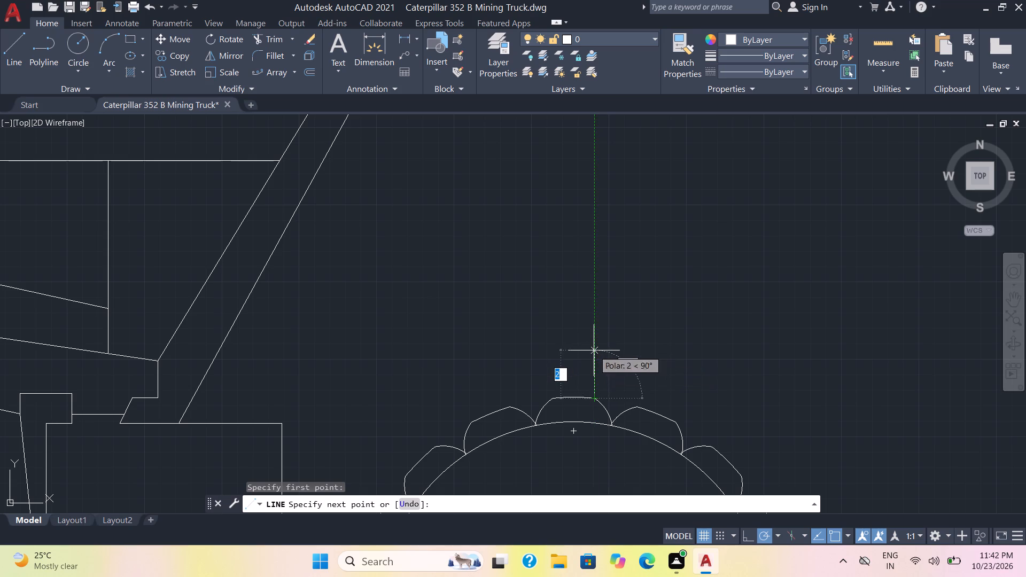
pyautogui.click(594, 350)
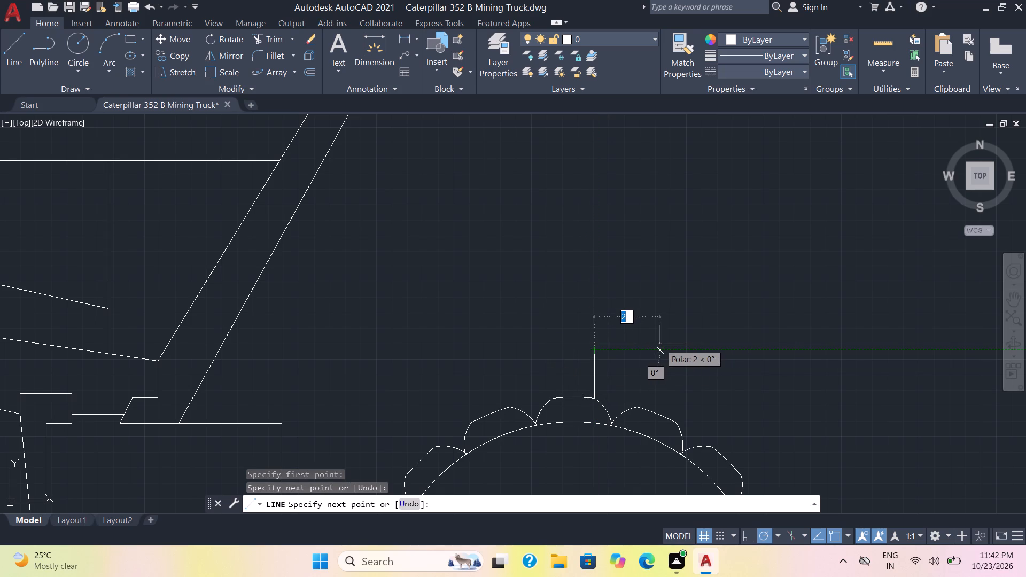
pyautogui.click(677, 344)
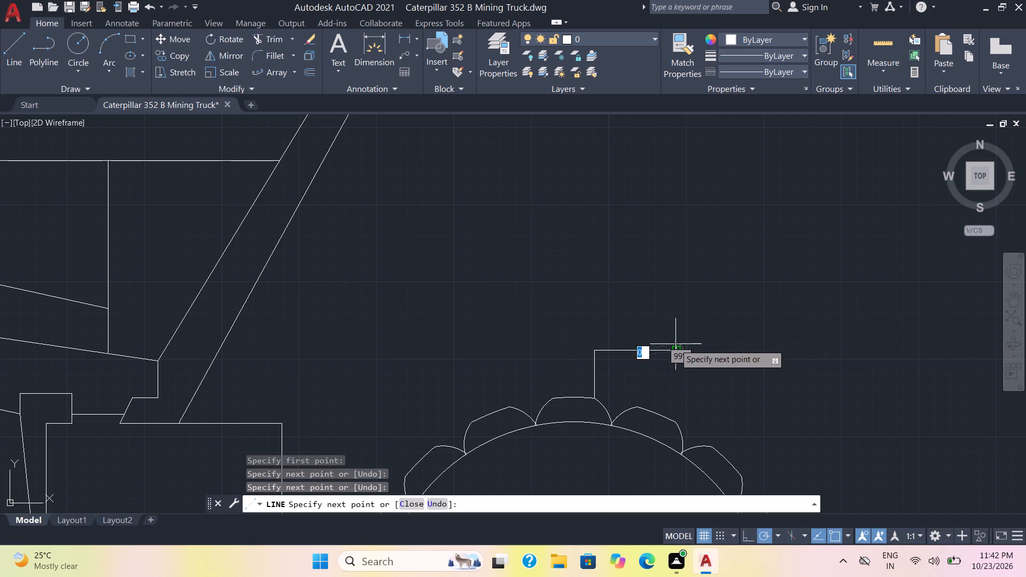
pyautogui.click(679, 423)
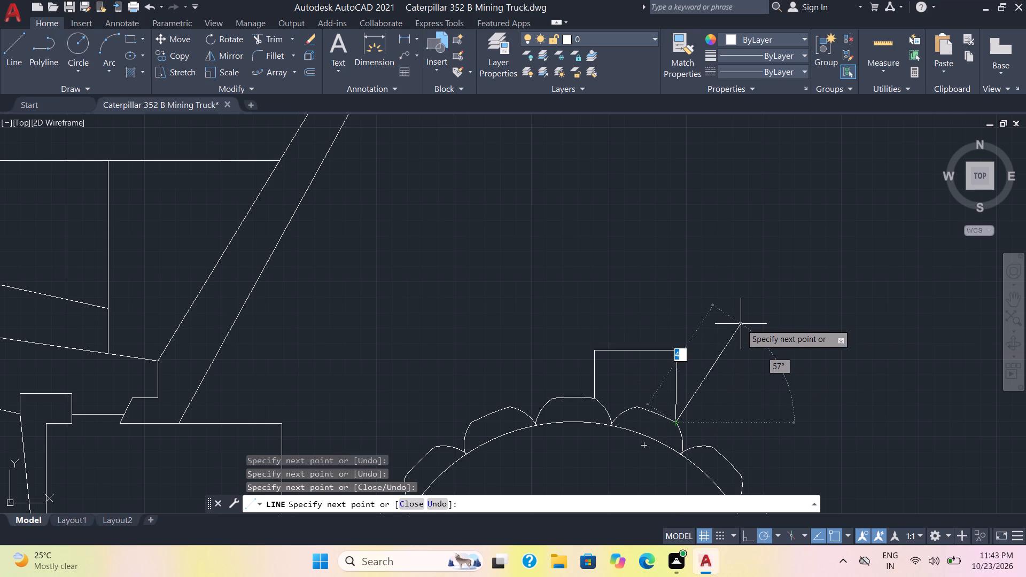
pyautogui.press('Escape')
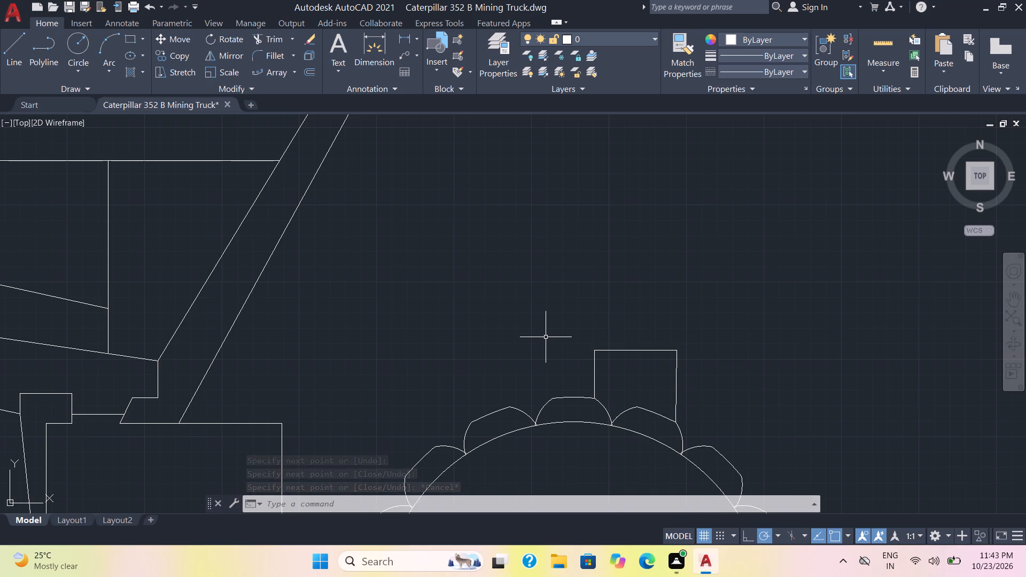
# Draw lines from the small box's upper outer corner about 24 mm forward, about 4 mm up, and back almost to the dump body's slanted edge.
pyautogui.click(3, 46)
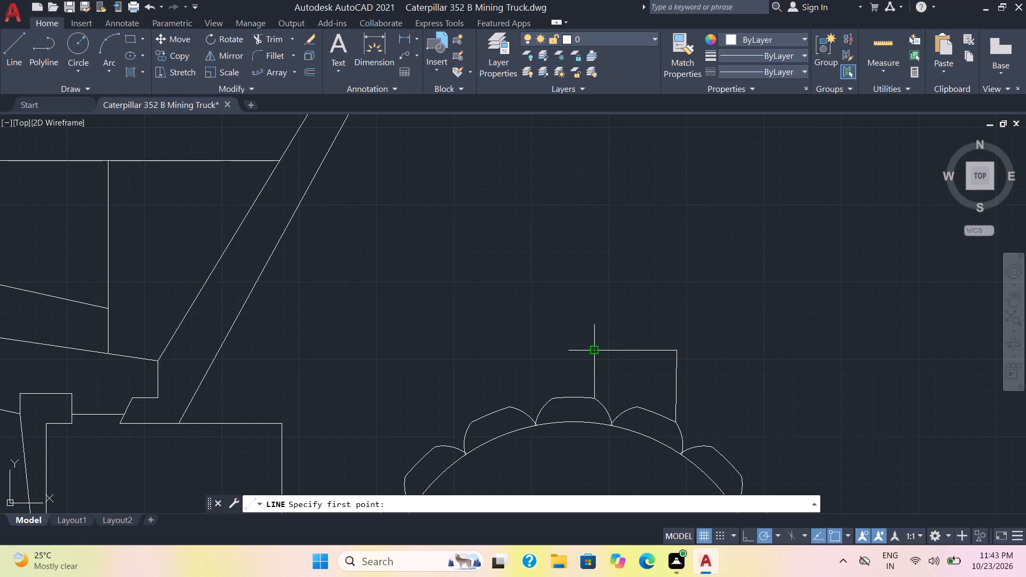
pyautogui.click(679, 350)
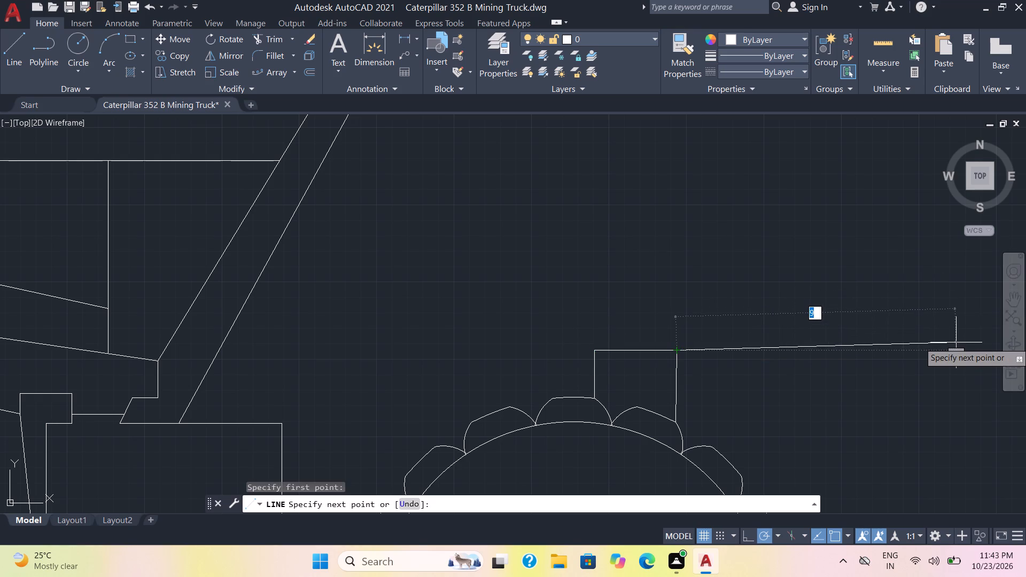
pyautogui.moveTo(950, 345); pyautogui.dragTo(554, 396, button='middle')
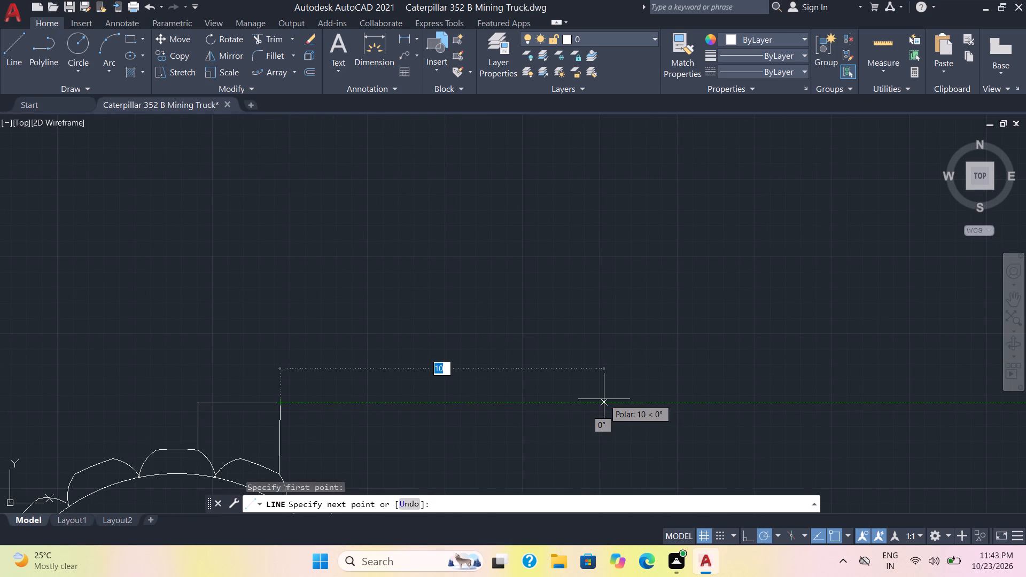
pyautogui.scroll(-3, 603, 399)
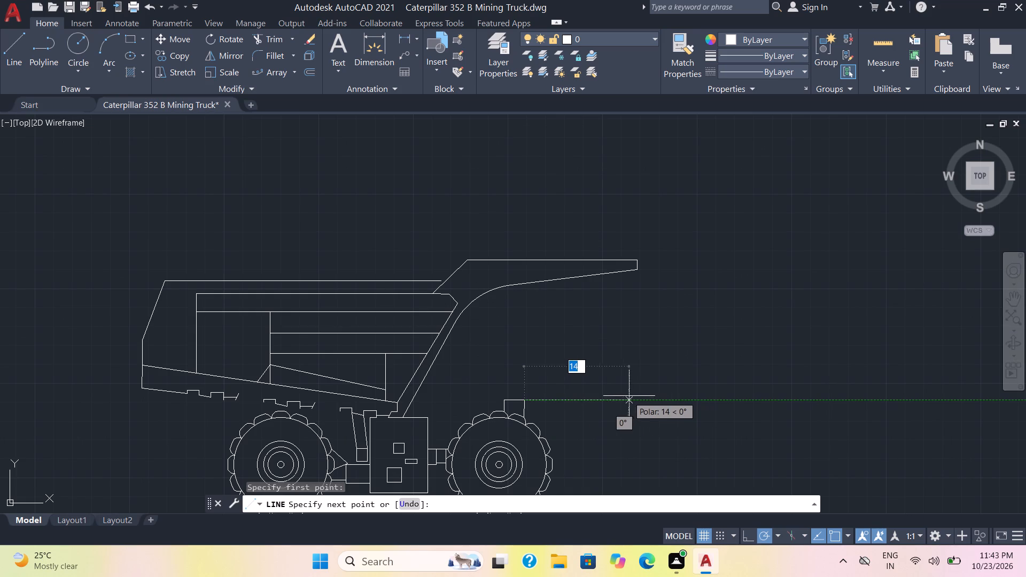
pyautogui.click(700, 404)
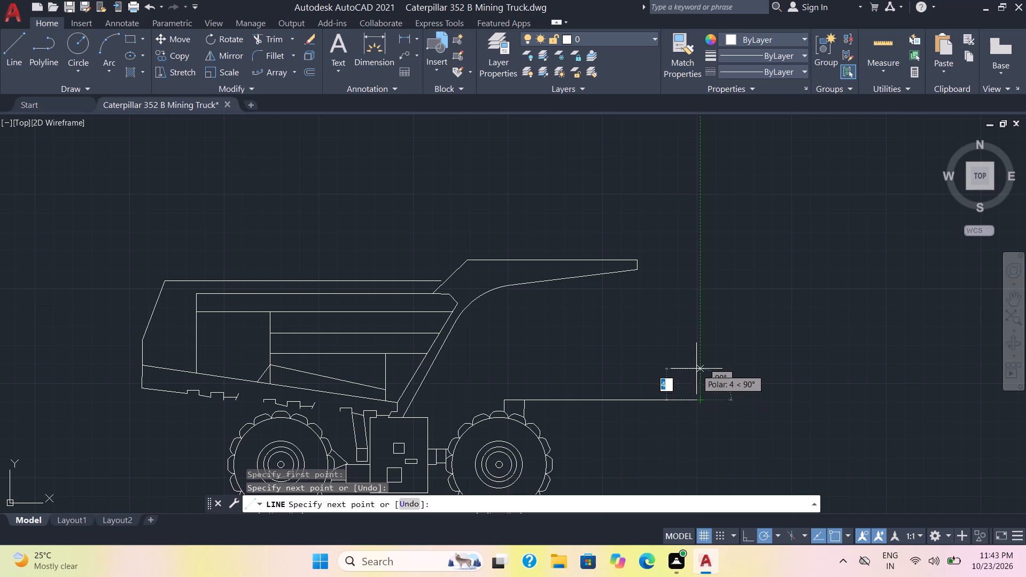
pyautogui.click(697, 367)
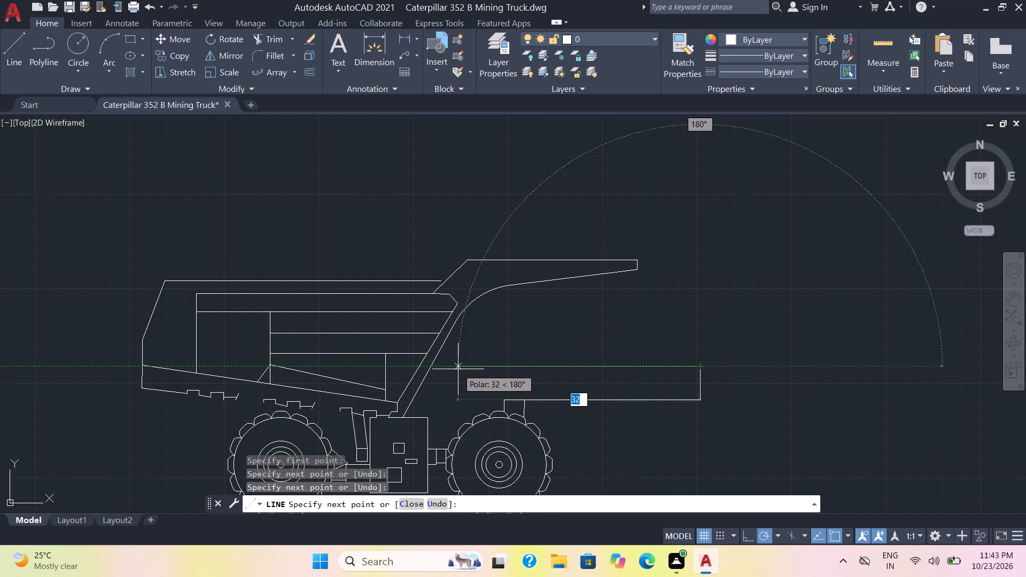
pyautogui.click(446, 370)
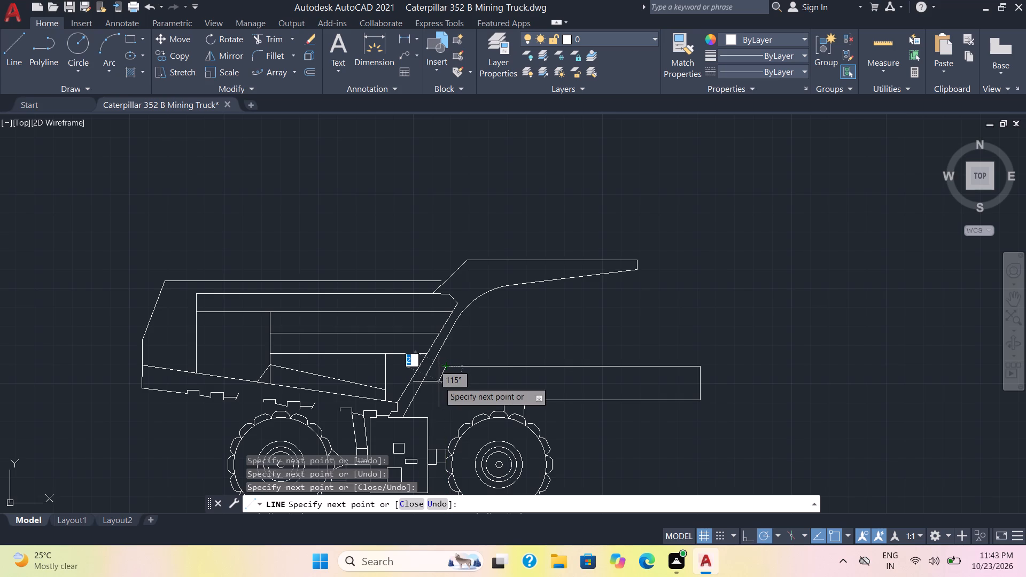
# Finish the front frame outline: about 2 mm slanting down, about 3 mm forward, and small descending steps ending at the small tread box's upper corner.
pyautogui.click(439, 381)
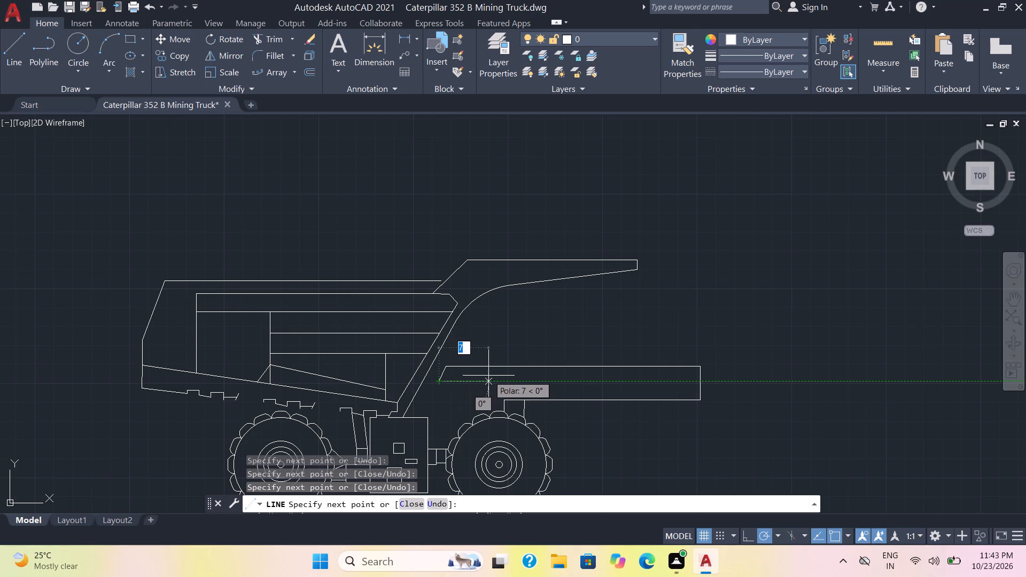
pyautogui.click(461, 377)
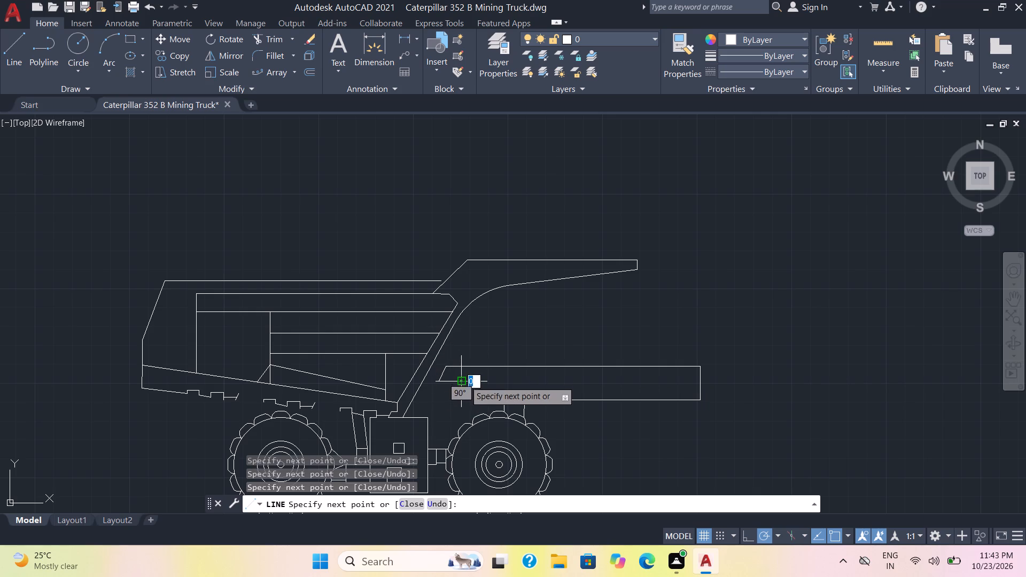
pyautogui.scroll(3, 464, 383)
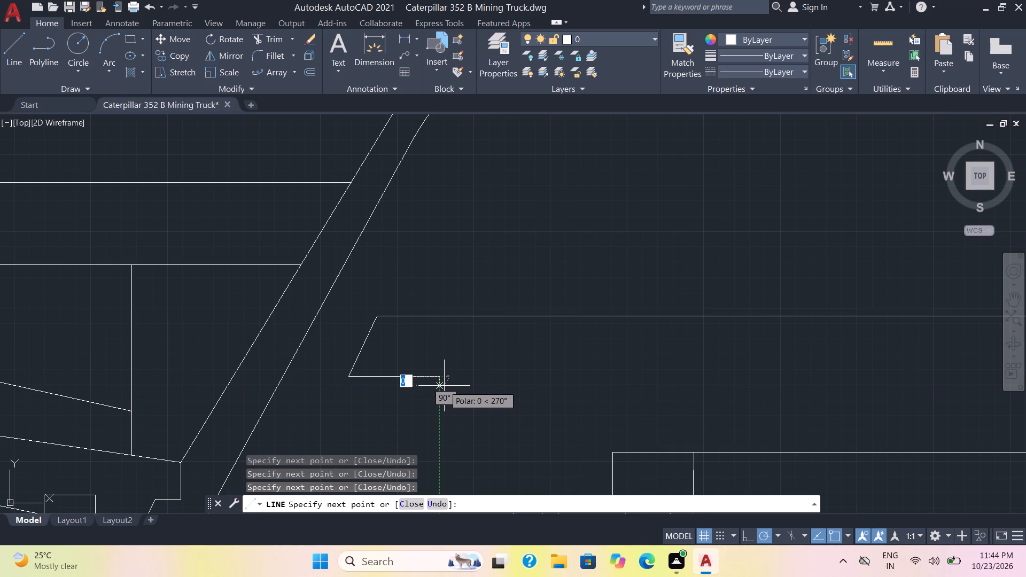
pyautogui.click(444, 386)
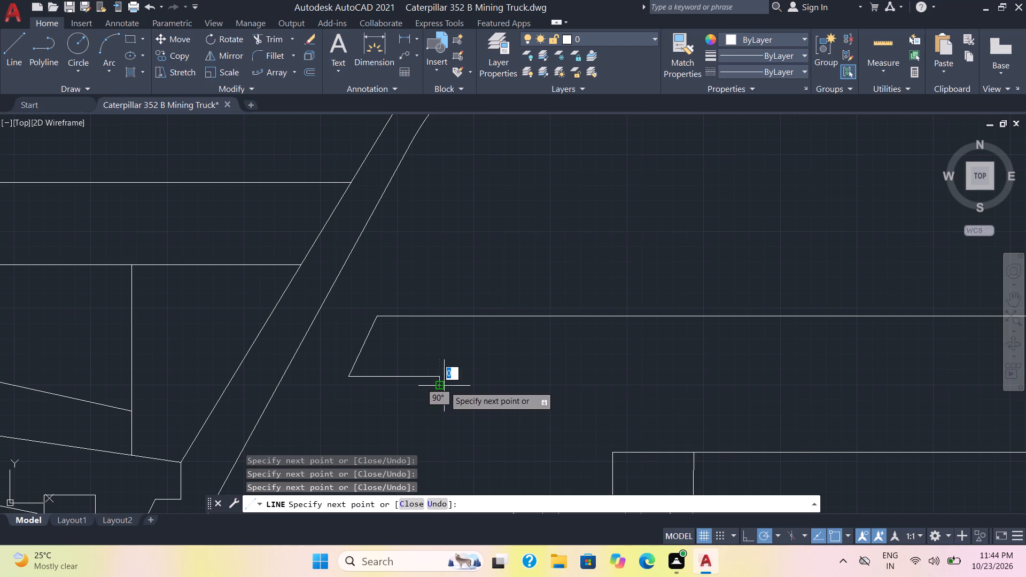
pyautogui.click(475, 385)
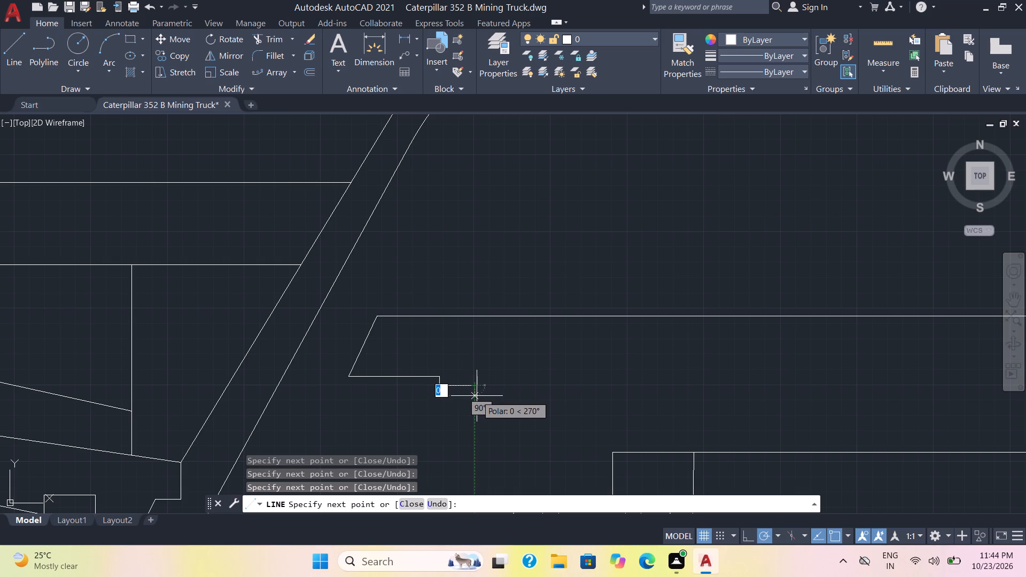
pyautogui.click(477, 395)
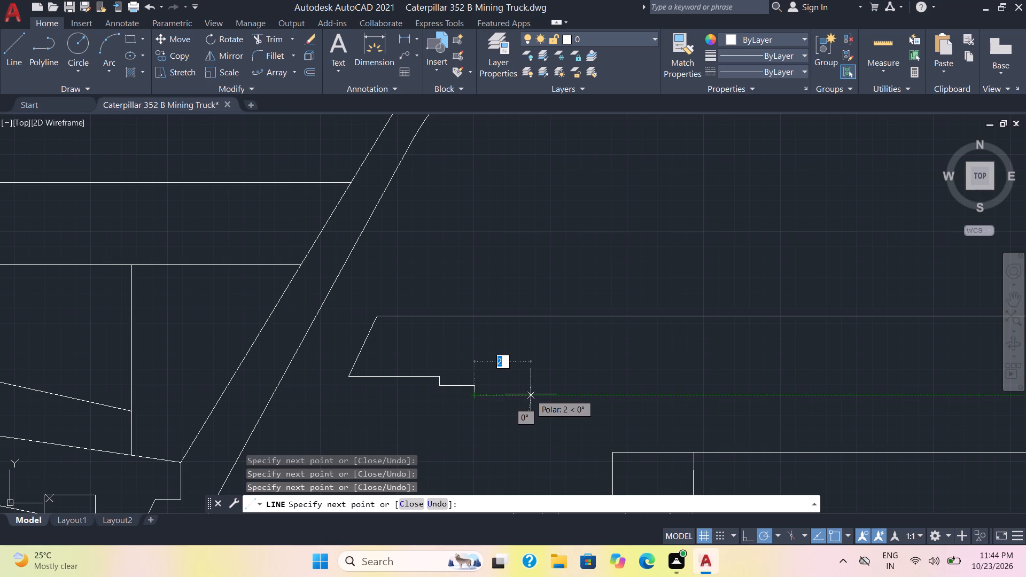
pyautogui.click(559, 397)
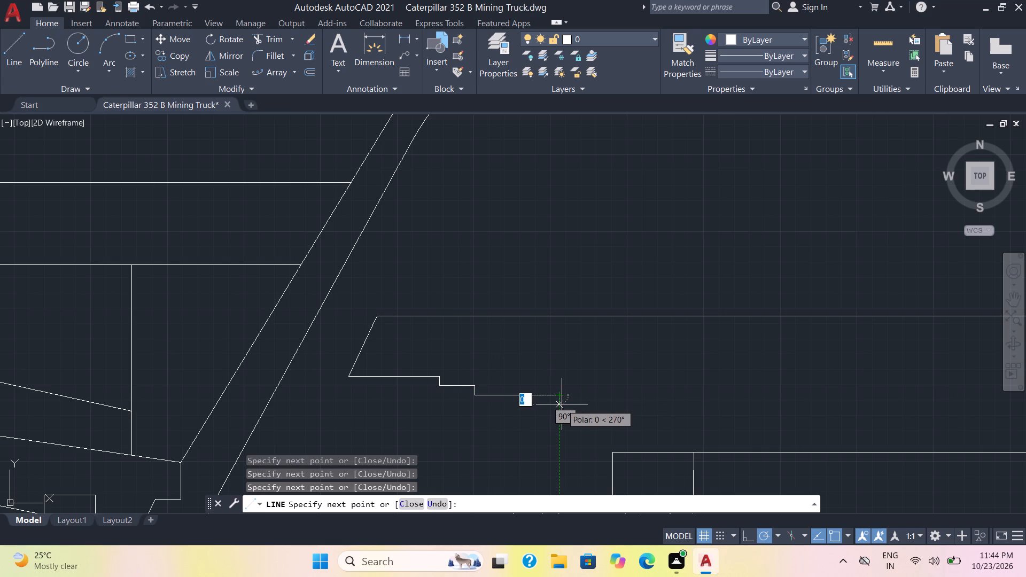
pyautogui.click(562, 407)
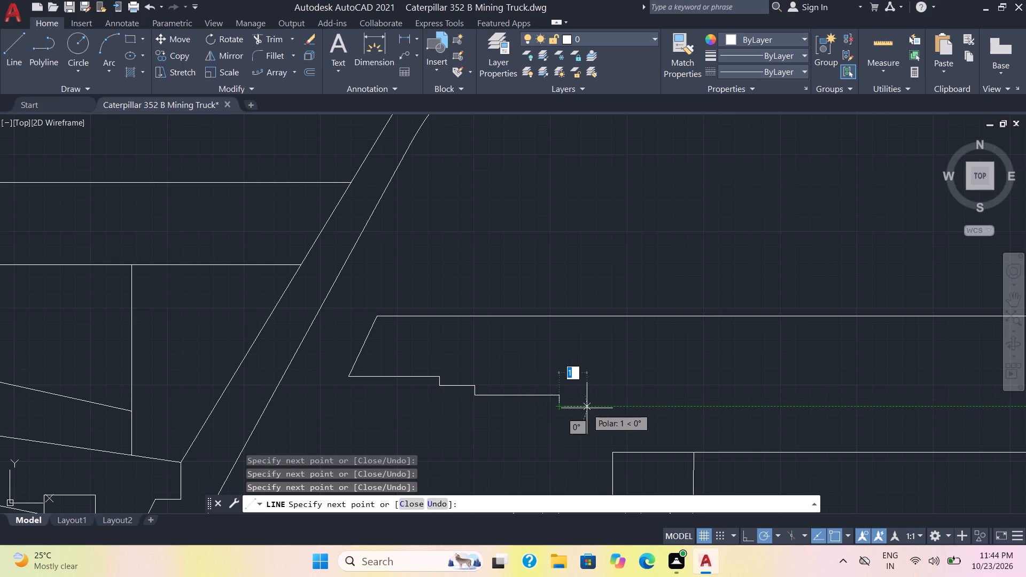
pyautogui.click(587, 408)
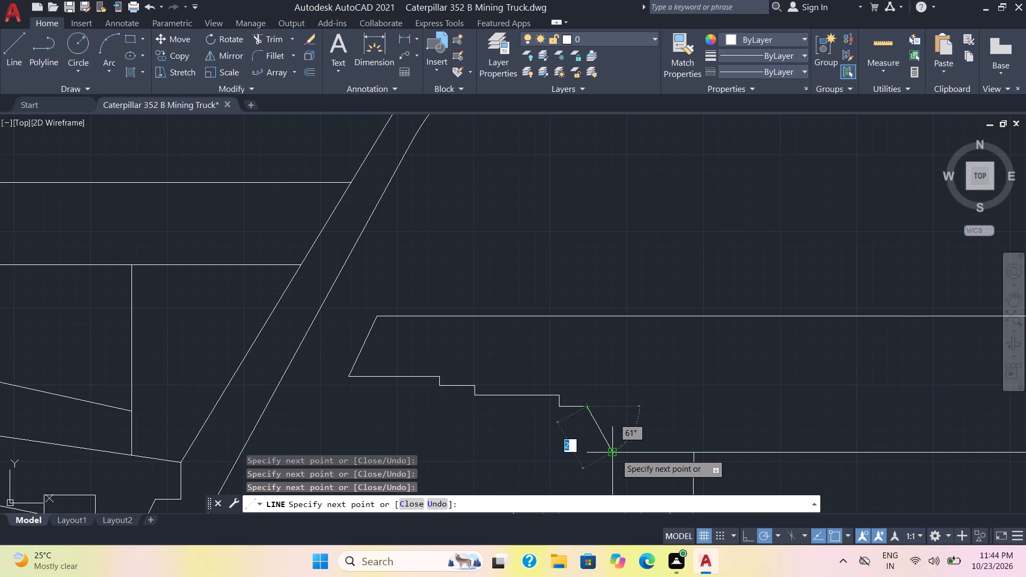
pyautogui.click(615, 454)
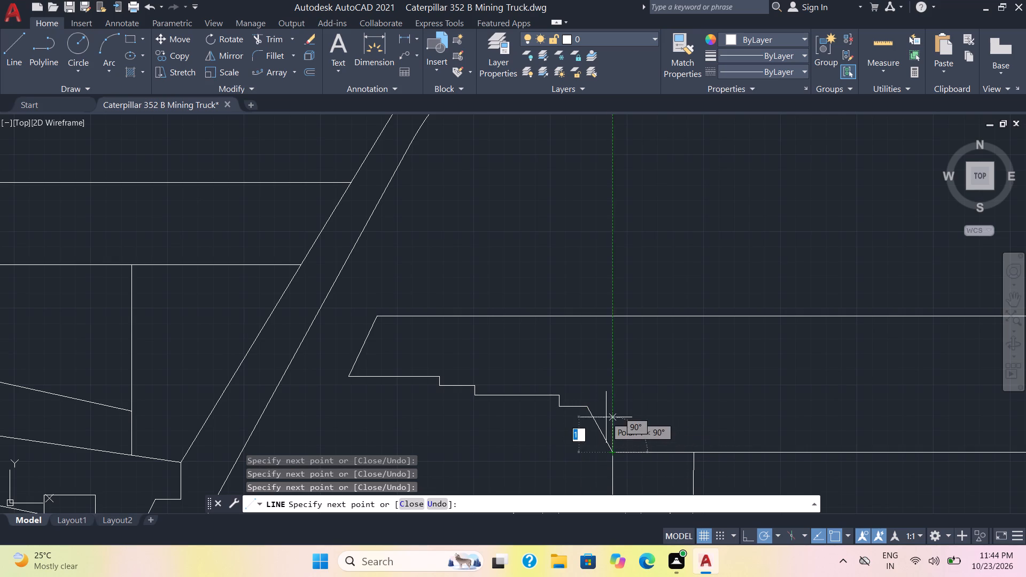
pyautogui.press('Escape')
# Draw lines from the chassis box's upper front corner about 2 mm forward, 1 mm down, 3 mm forward, and 2 mm up at about 68°.
pyautogui.scroll(-4, 606, 417)
pyautogui.moveTo(588, 425); pyautogui.dragTo(605, 371, button='middle')
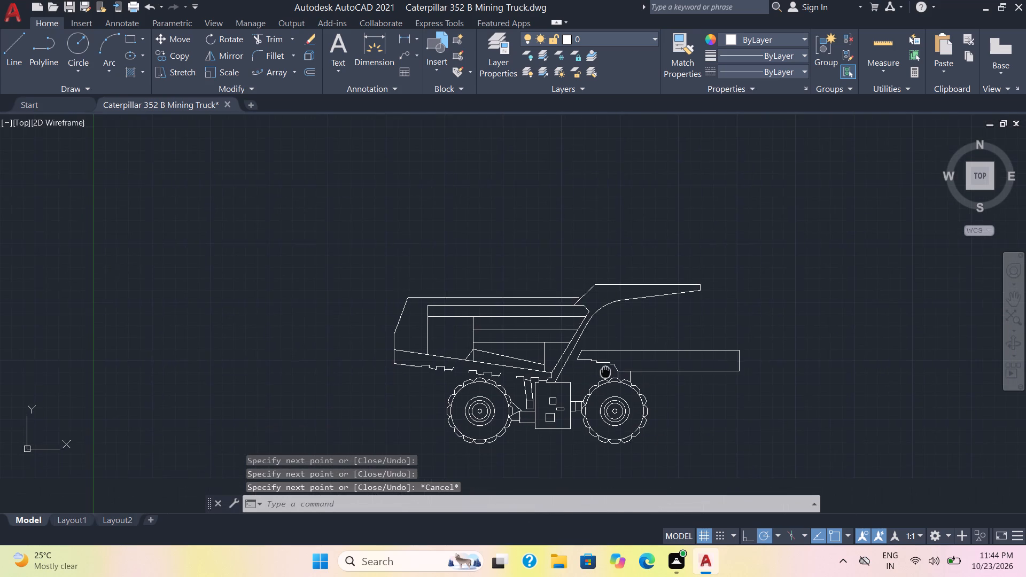
pyautogui.moveTo(605, 371); pyautogui.dragTo(605, 369, button='middle')
pyautogui.scroll(1, 605, 369)
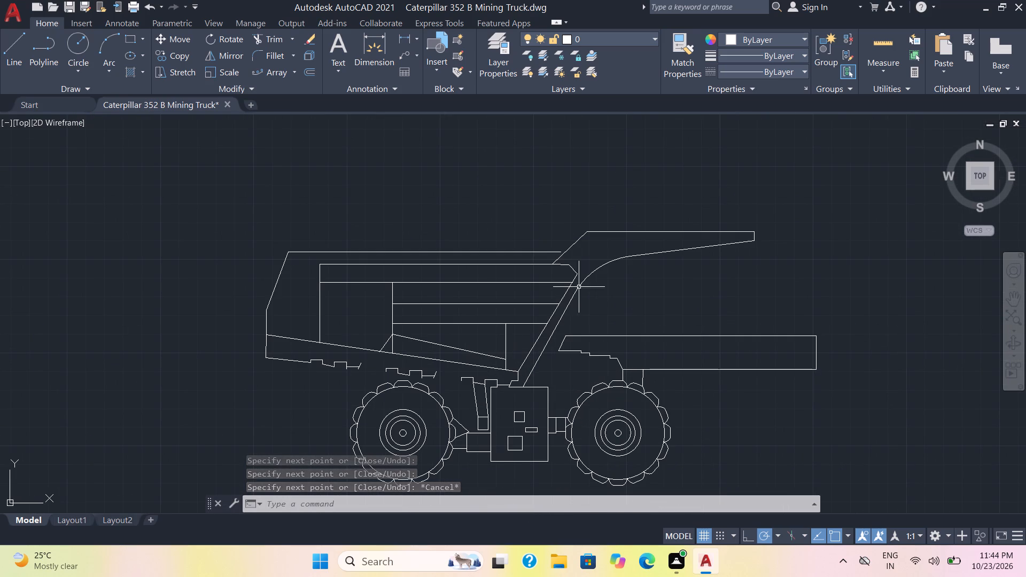
pyautogui.click(11, 49)
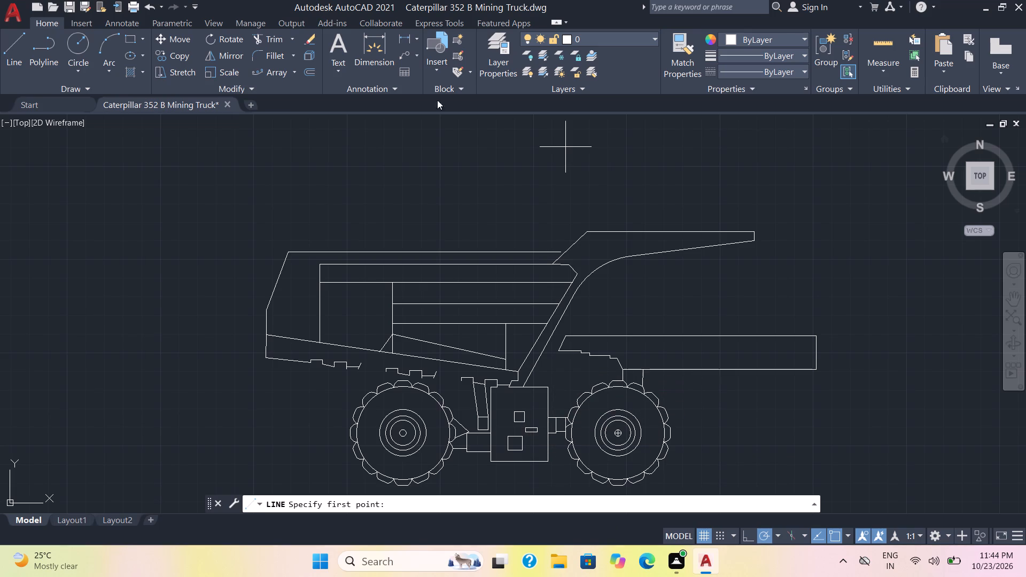
pyautogui.click(543, 387)
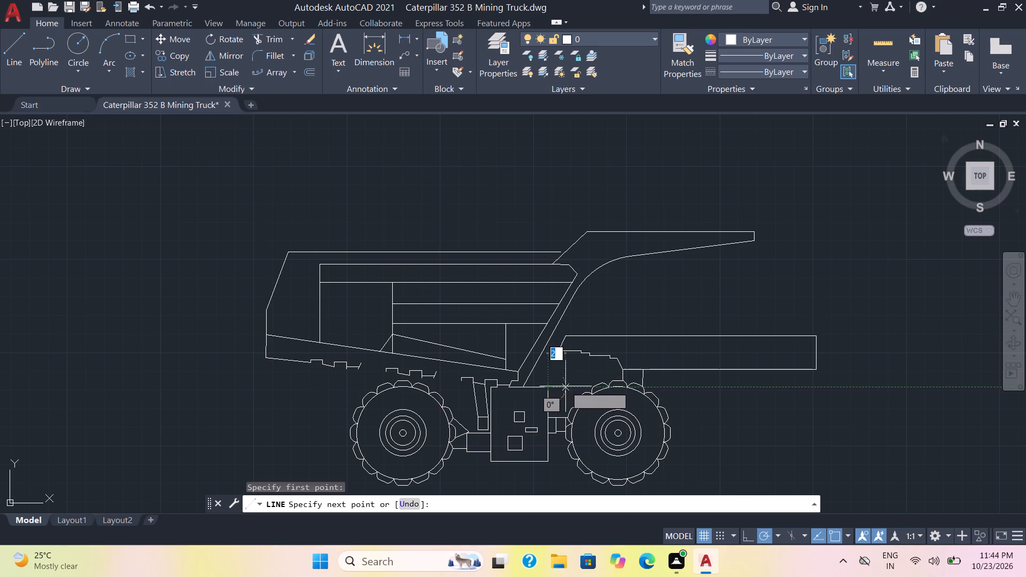
pyautogui.scroll(4, 566, 385)
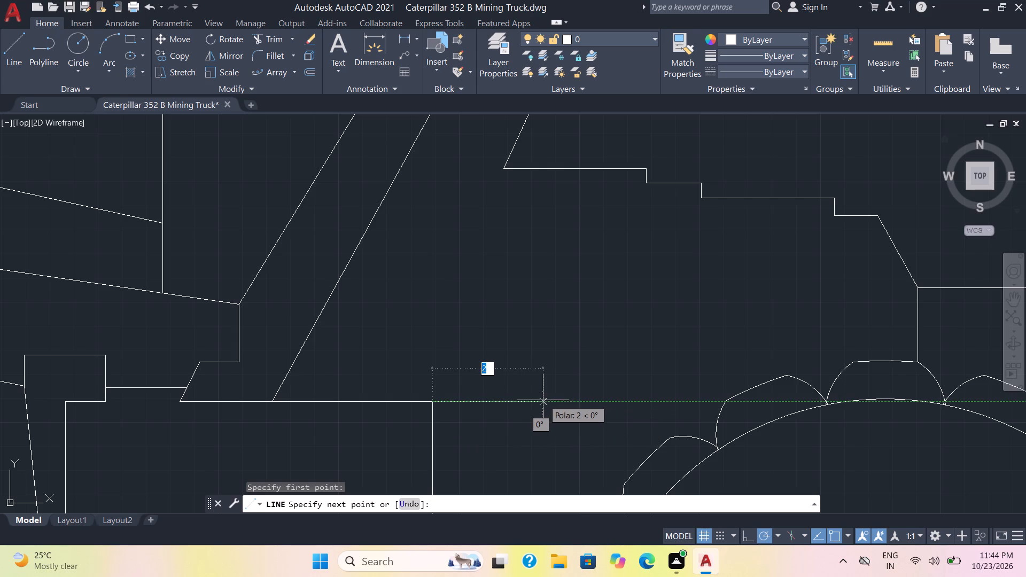
pyautogui.click(514, 403)
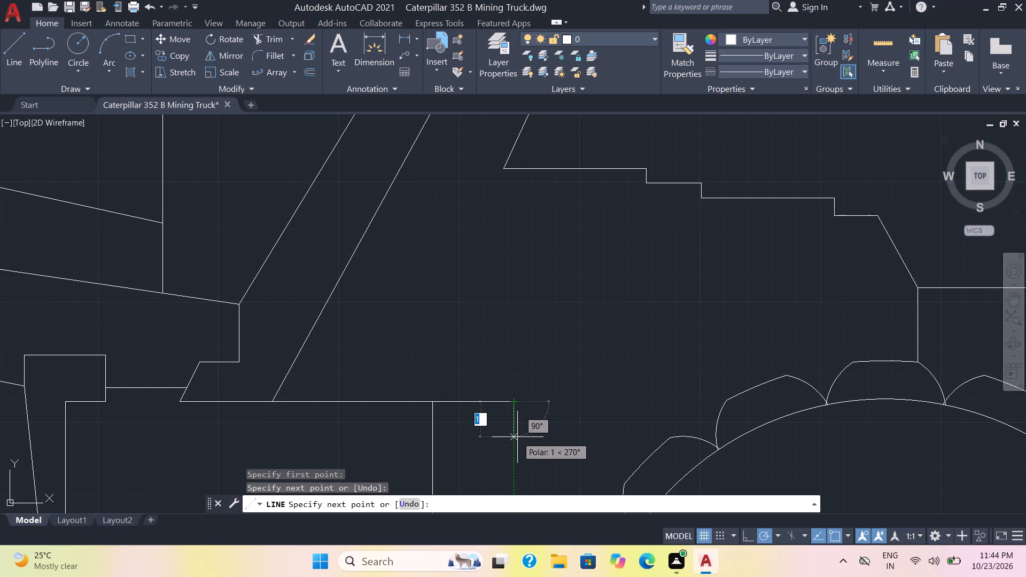
pyautogui.click(517, 437)
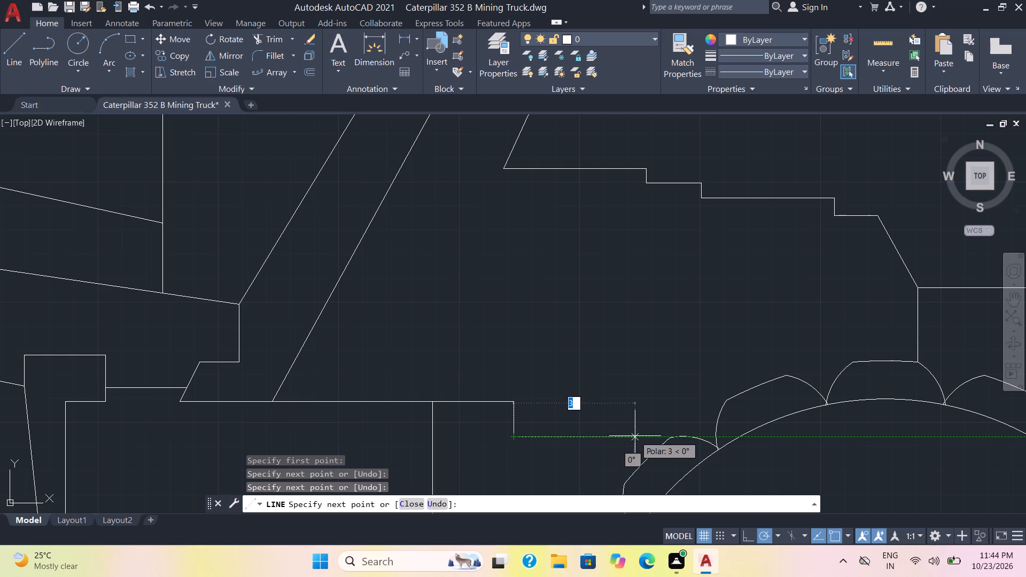
pyautogui.click(635, 436)
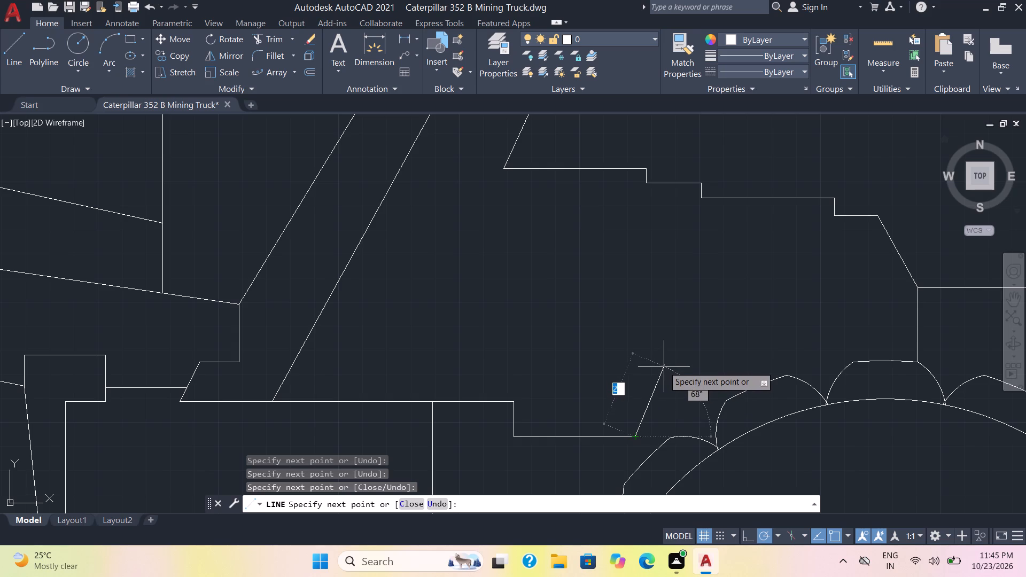
pyautogui.click(664, 367)
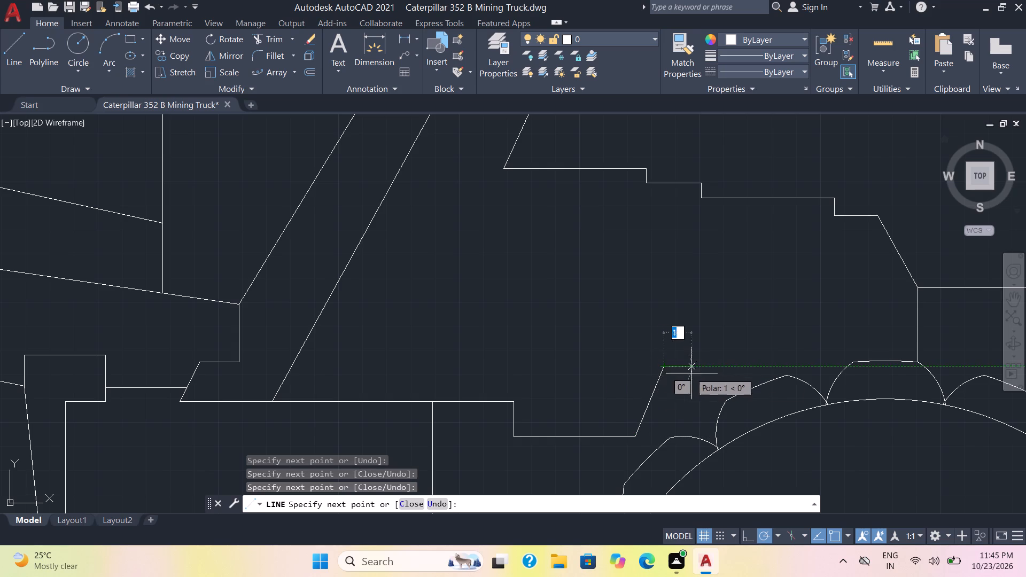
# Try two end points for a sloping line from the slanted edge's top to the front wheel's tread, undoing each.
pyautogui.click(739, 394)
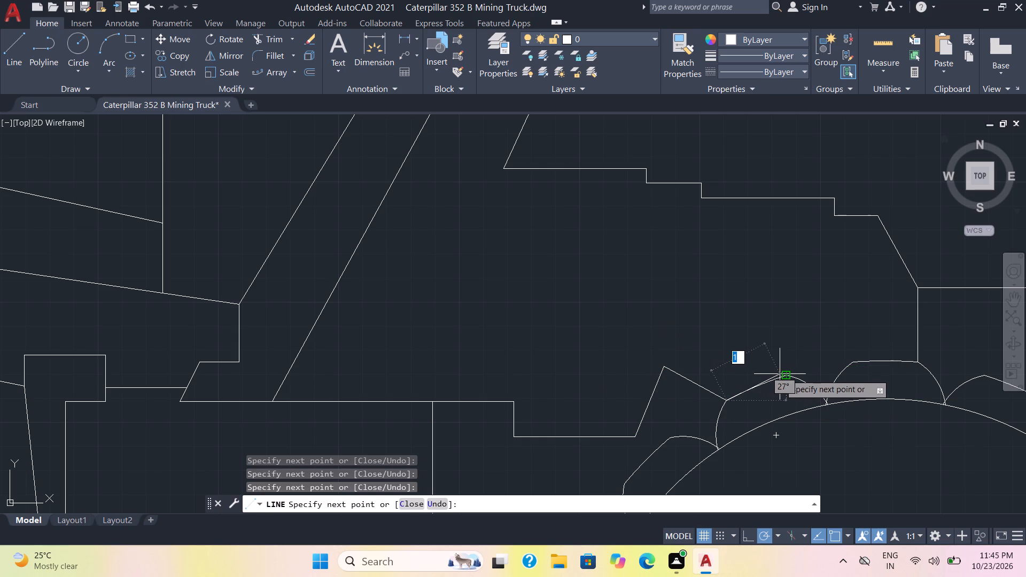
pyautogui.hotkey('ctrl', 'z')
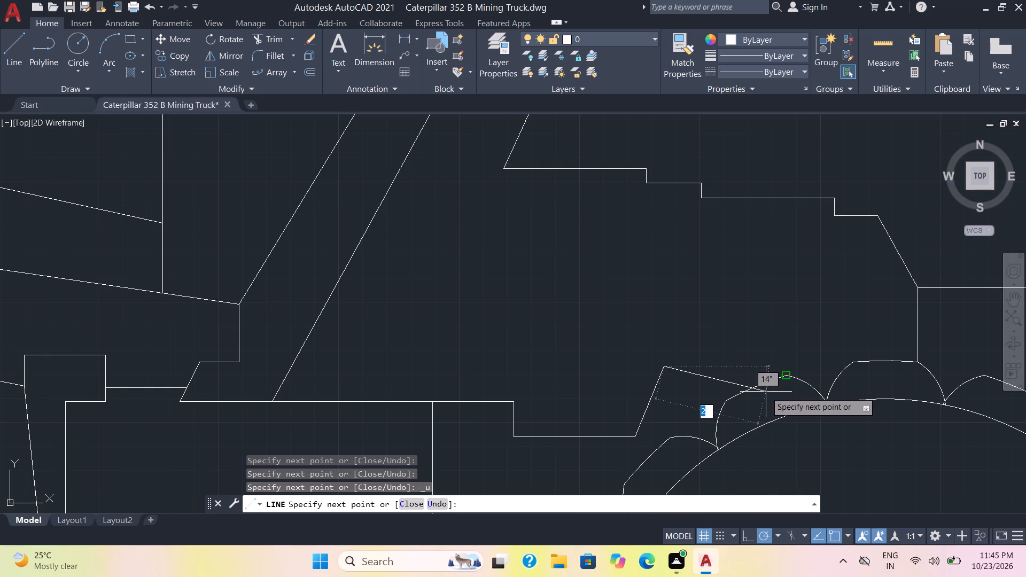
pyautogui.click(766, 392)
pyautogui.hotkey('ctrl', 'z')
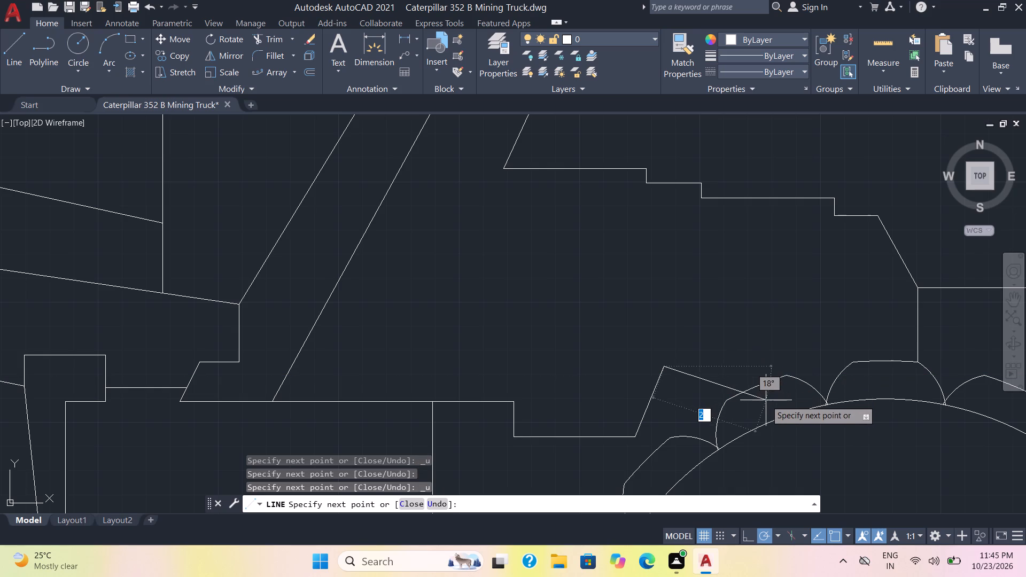
# Draw a sloping line from the slanted edge's top about 2 mm down across the front tread, and trim the end inside the tread.
pyautogui.click(769, 400)
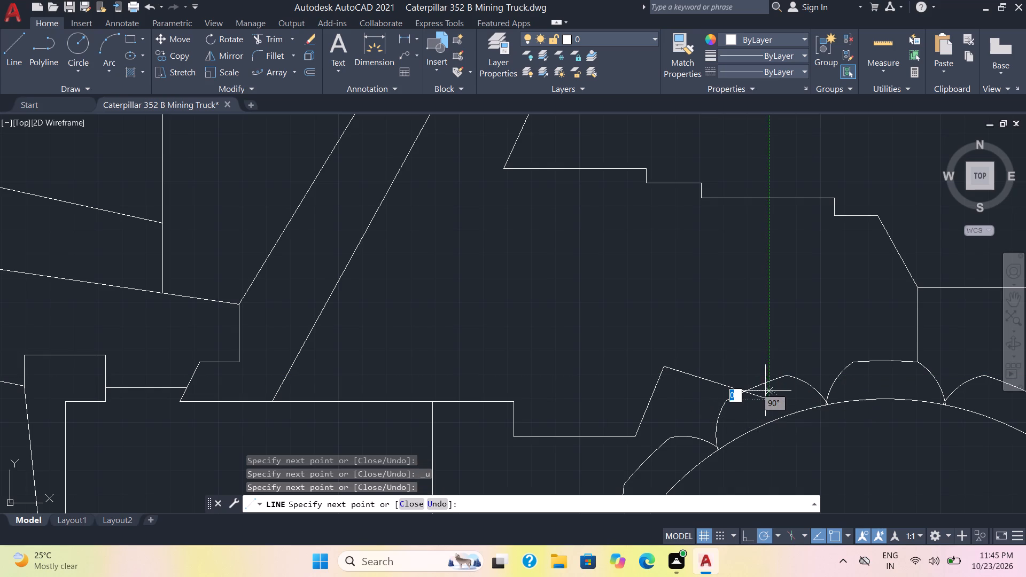
pyautogui.press('Escape')
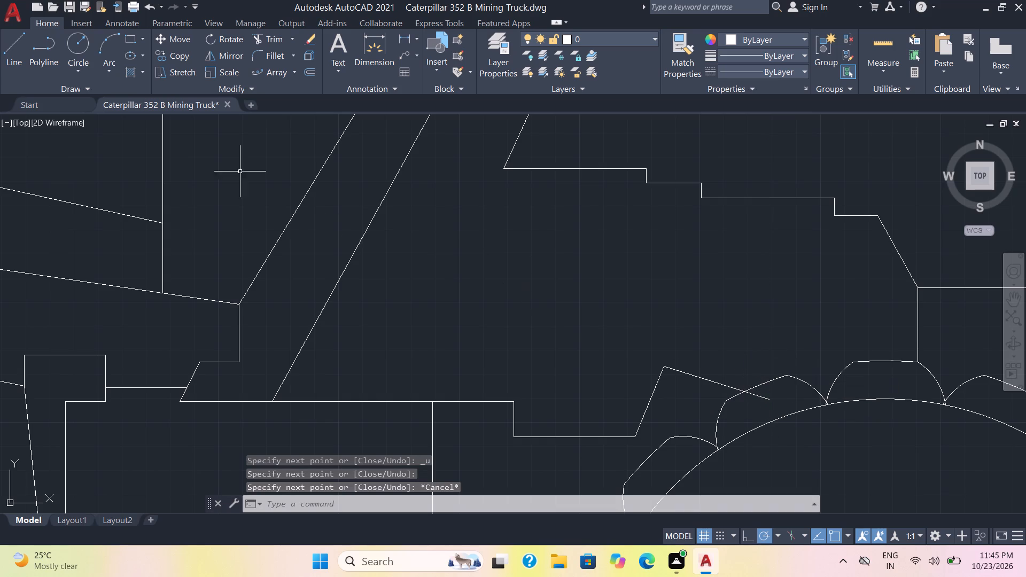
pyautogui.click(281, 40)
pyautogui.moveTo(756, 407); pyautogui.dragTo(768, 399)
pyautogui.press('Escape')
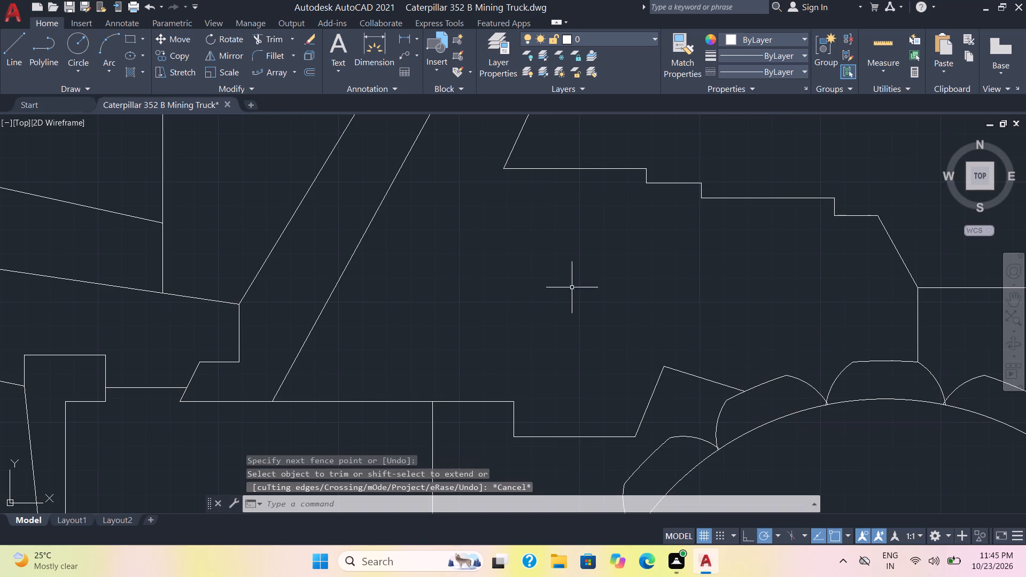
# Draw a line from the same tread's peak about 3 mm up and back at about 163°, ending in a short flat and a small downward hook.
pyautogui.click(17, 51)
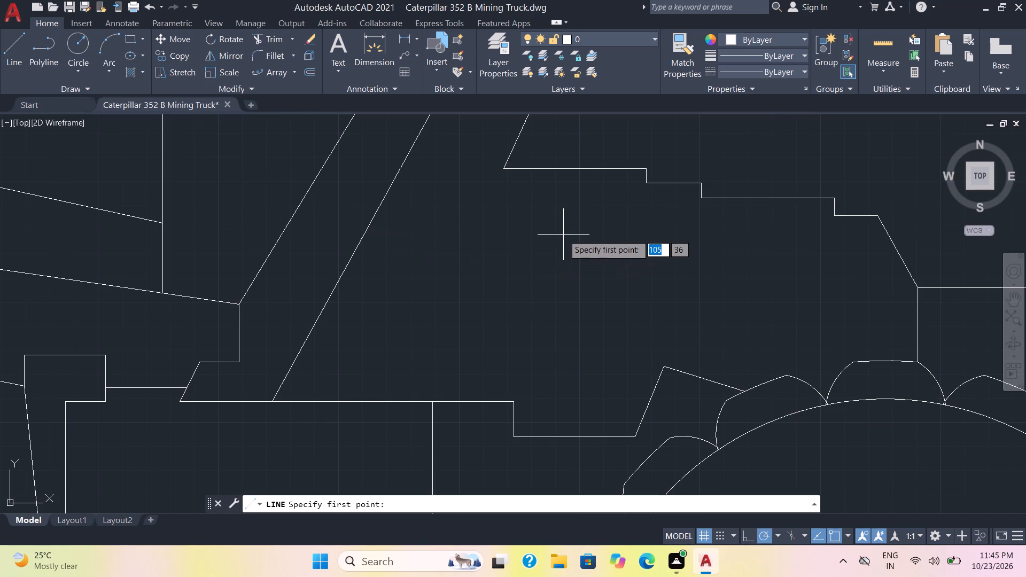
pyautogui.click(785, 374)
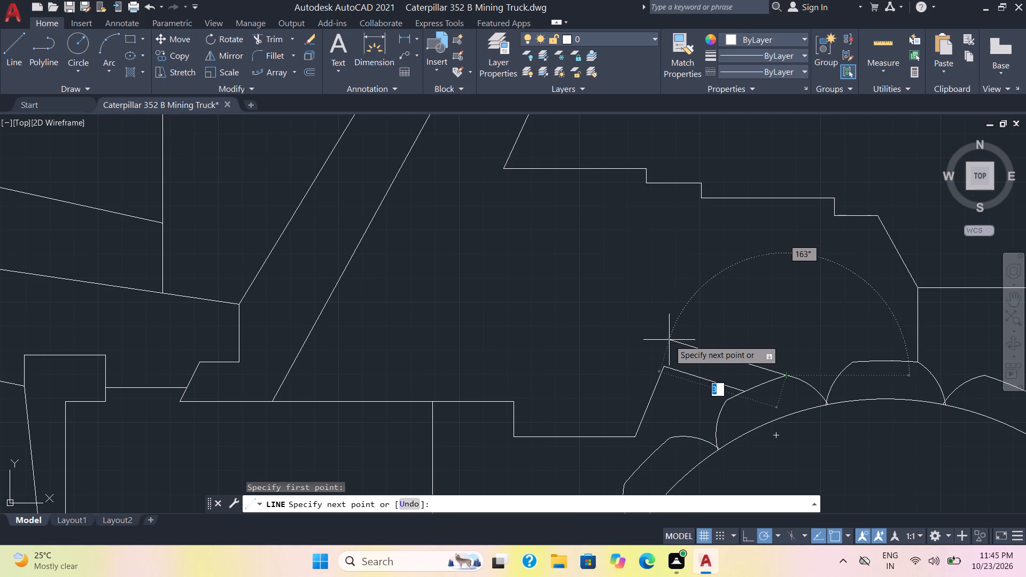
pyautogui.click(669, 341)
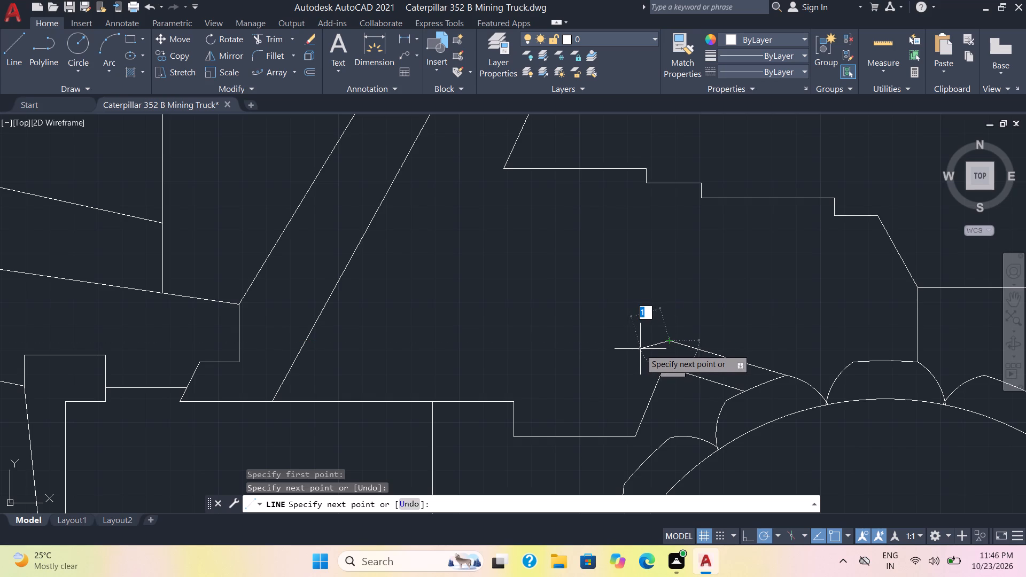
pyautogui.click(646, 347)
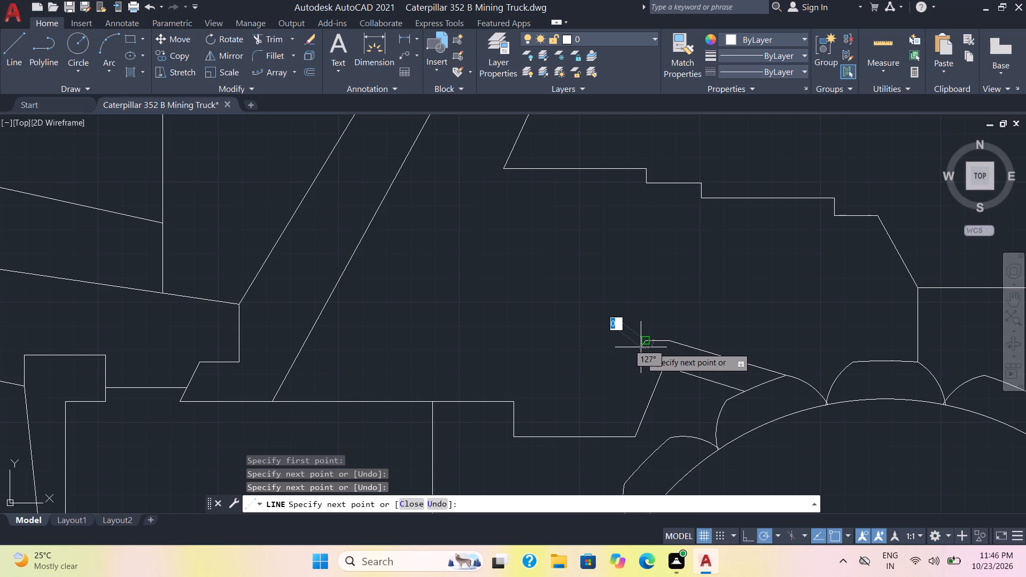
pyautogui.click(638, 349)
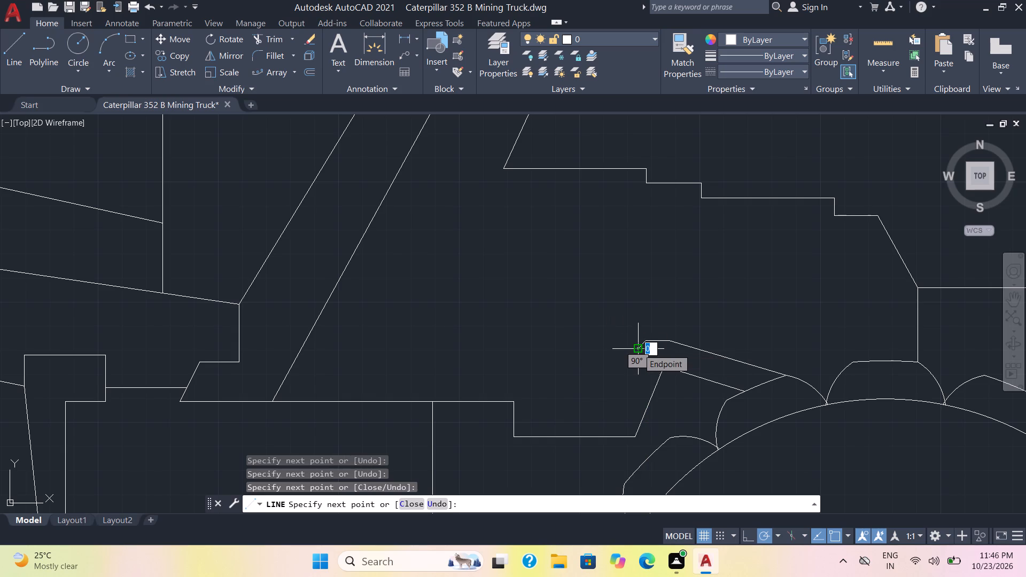
pyautogui.press('Escape')
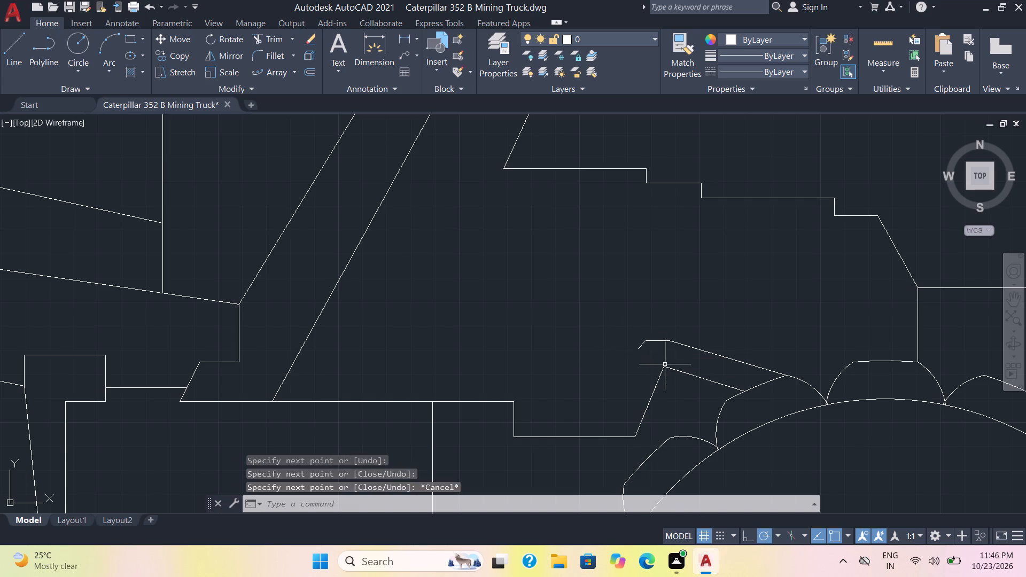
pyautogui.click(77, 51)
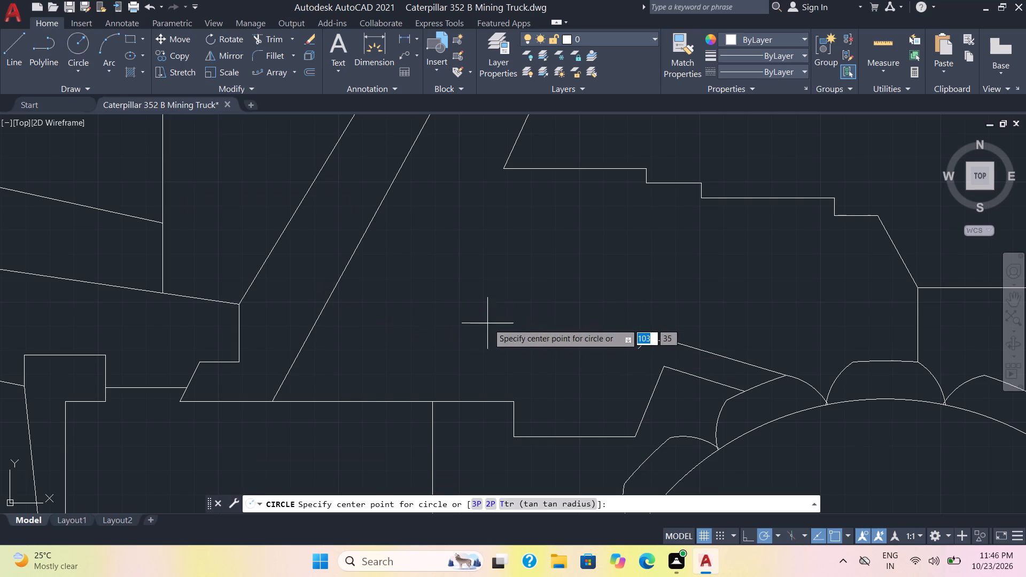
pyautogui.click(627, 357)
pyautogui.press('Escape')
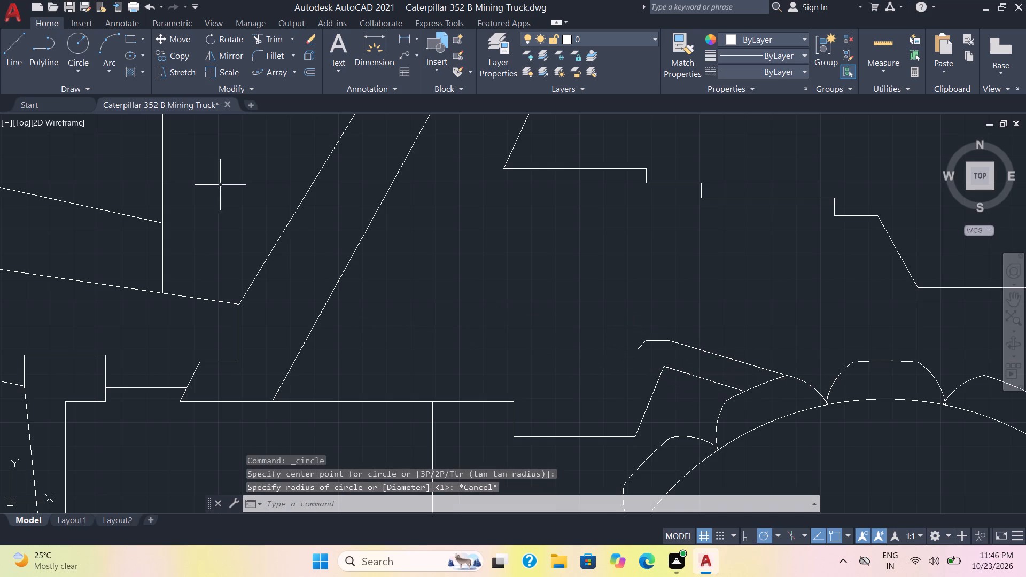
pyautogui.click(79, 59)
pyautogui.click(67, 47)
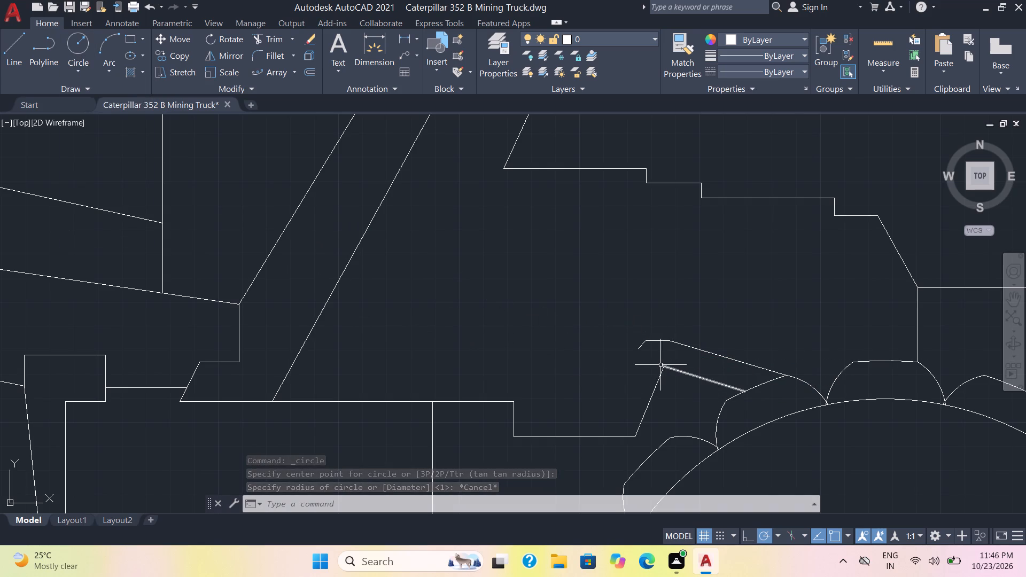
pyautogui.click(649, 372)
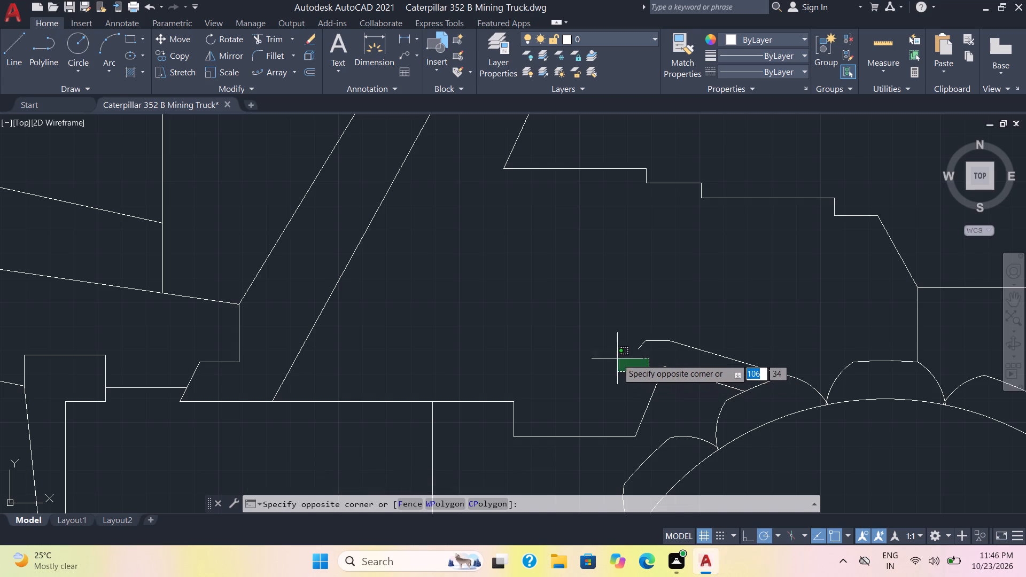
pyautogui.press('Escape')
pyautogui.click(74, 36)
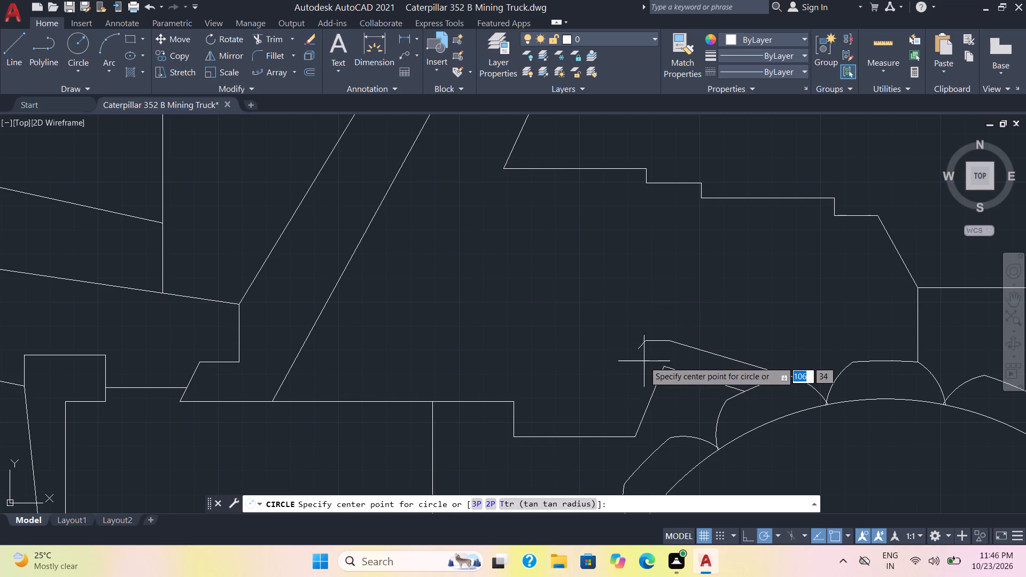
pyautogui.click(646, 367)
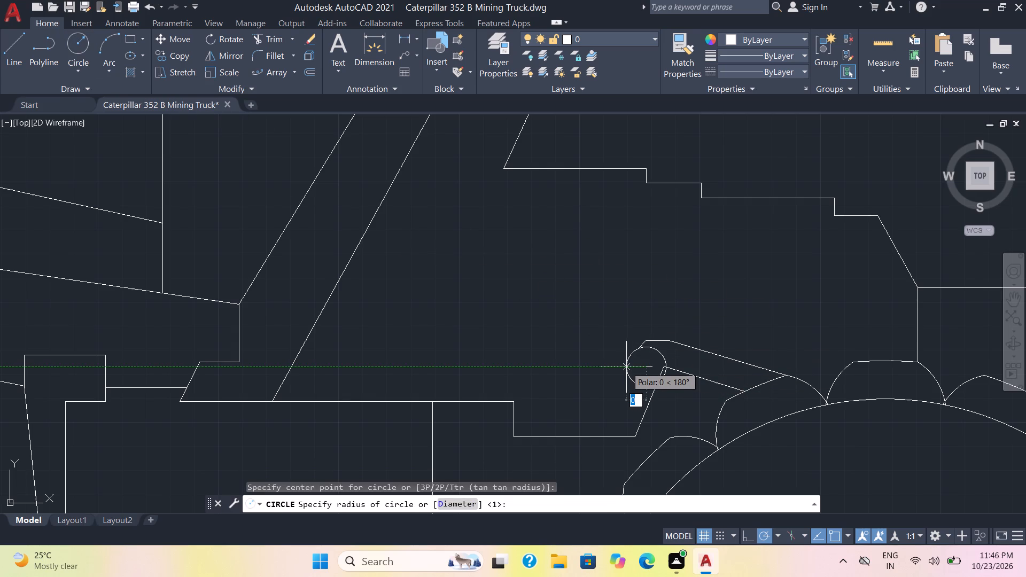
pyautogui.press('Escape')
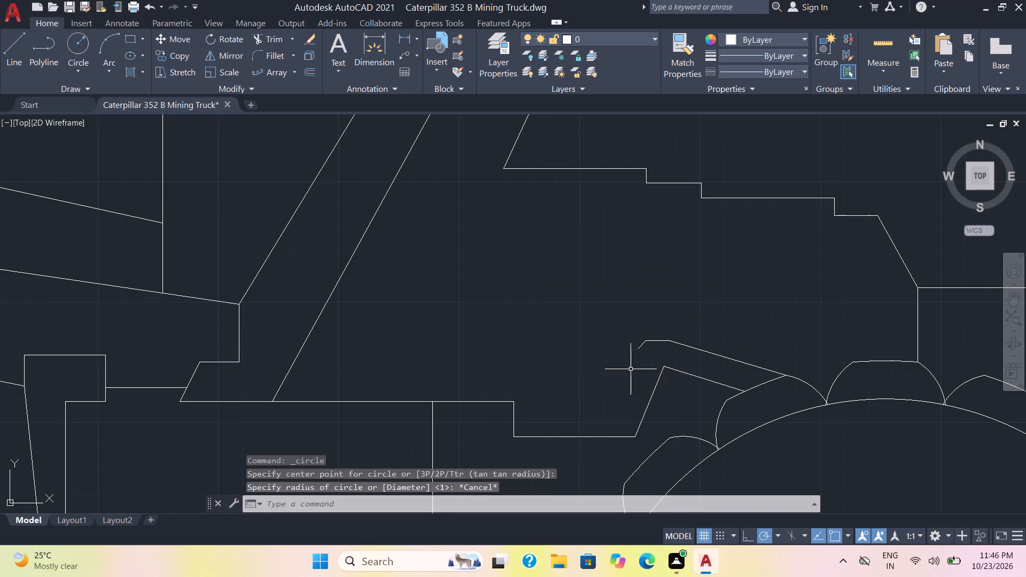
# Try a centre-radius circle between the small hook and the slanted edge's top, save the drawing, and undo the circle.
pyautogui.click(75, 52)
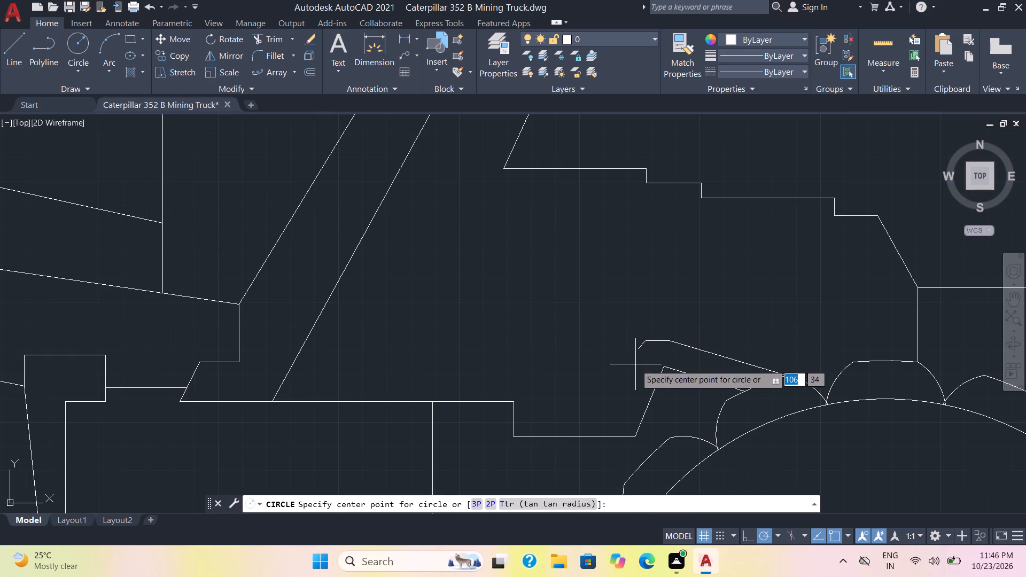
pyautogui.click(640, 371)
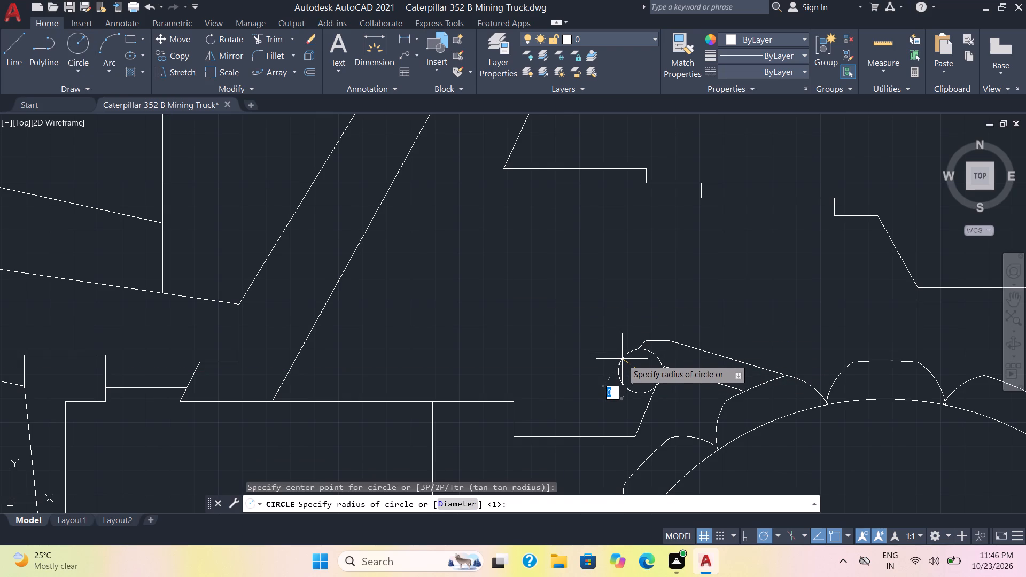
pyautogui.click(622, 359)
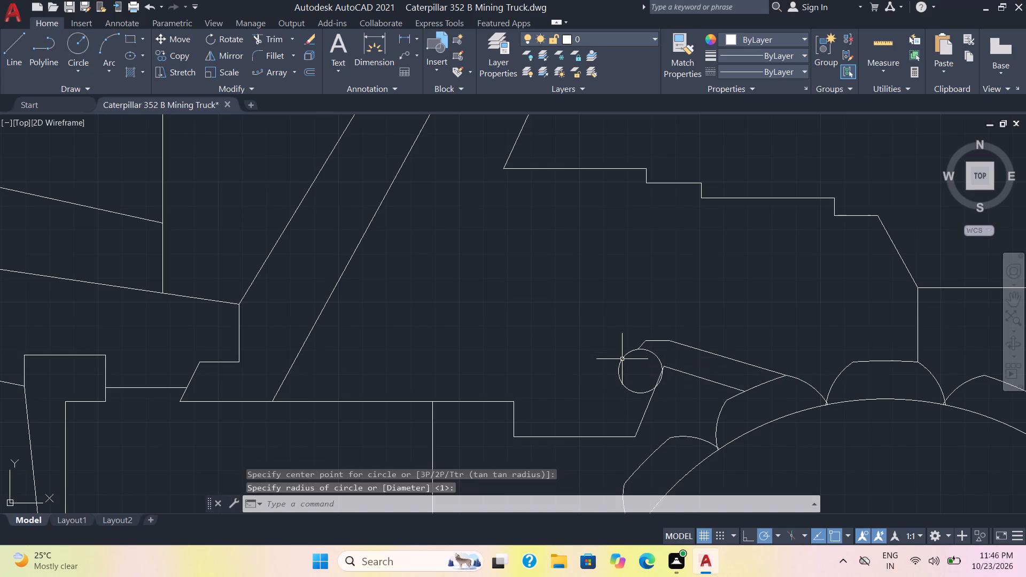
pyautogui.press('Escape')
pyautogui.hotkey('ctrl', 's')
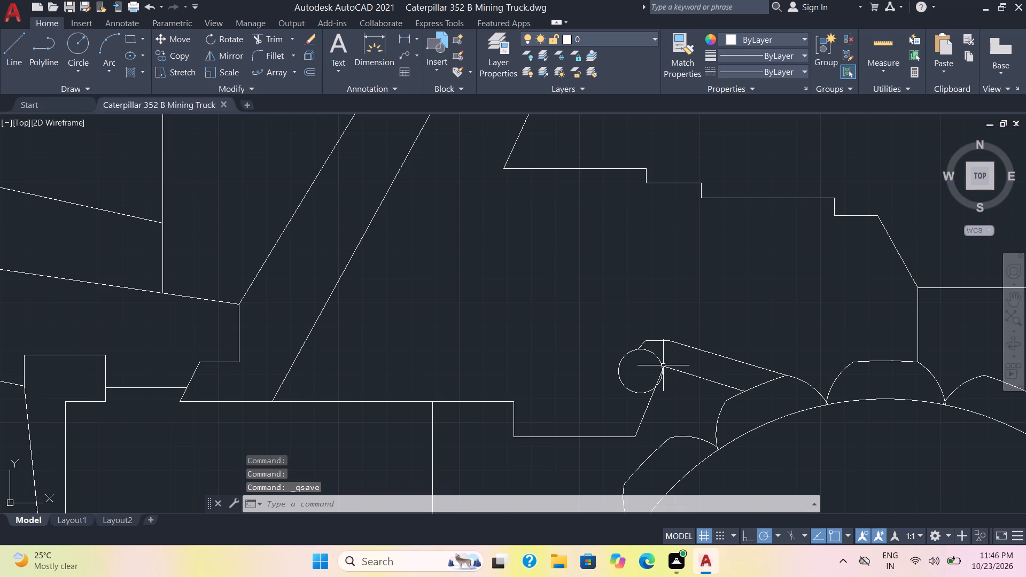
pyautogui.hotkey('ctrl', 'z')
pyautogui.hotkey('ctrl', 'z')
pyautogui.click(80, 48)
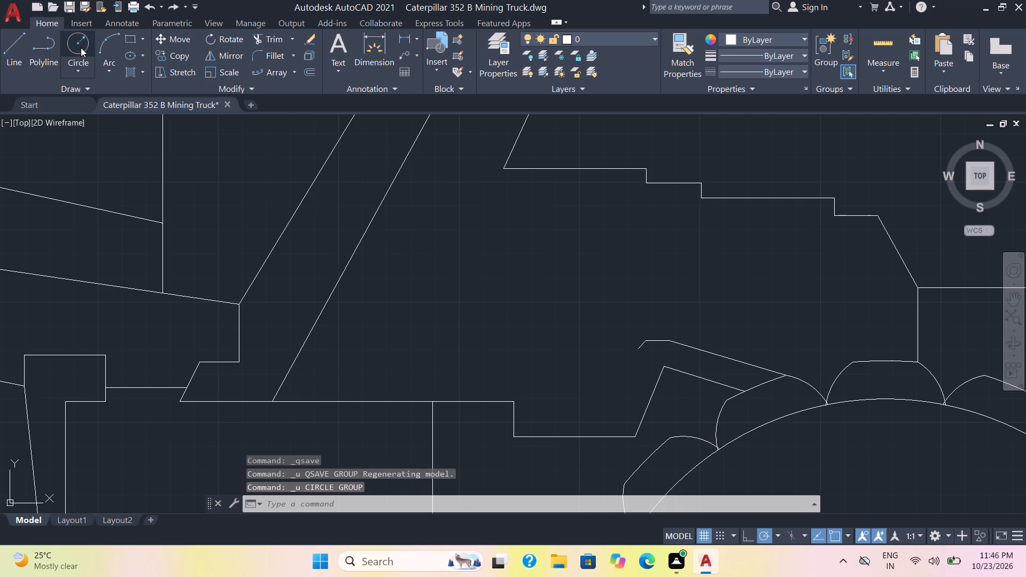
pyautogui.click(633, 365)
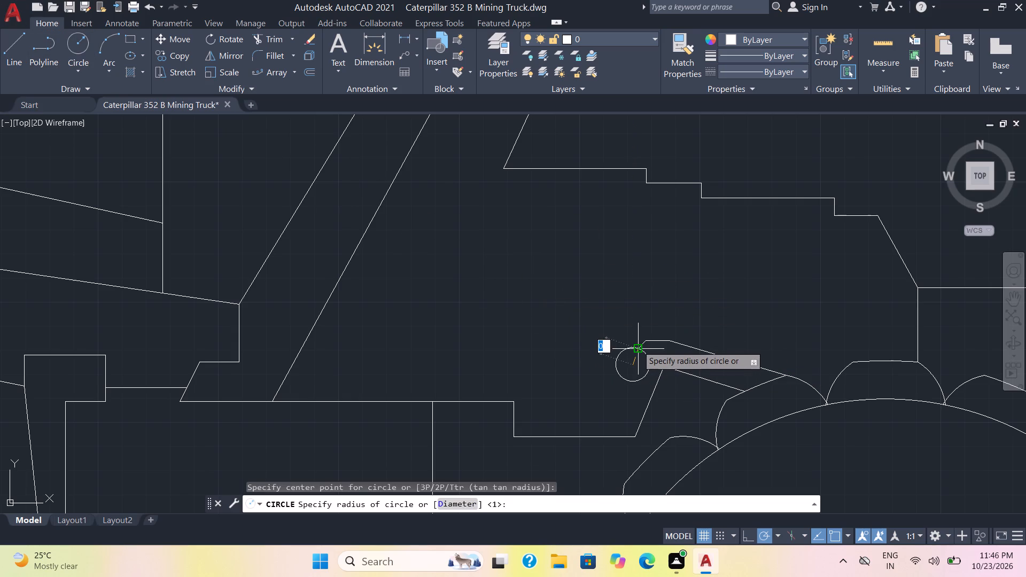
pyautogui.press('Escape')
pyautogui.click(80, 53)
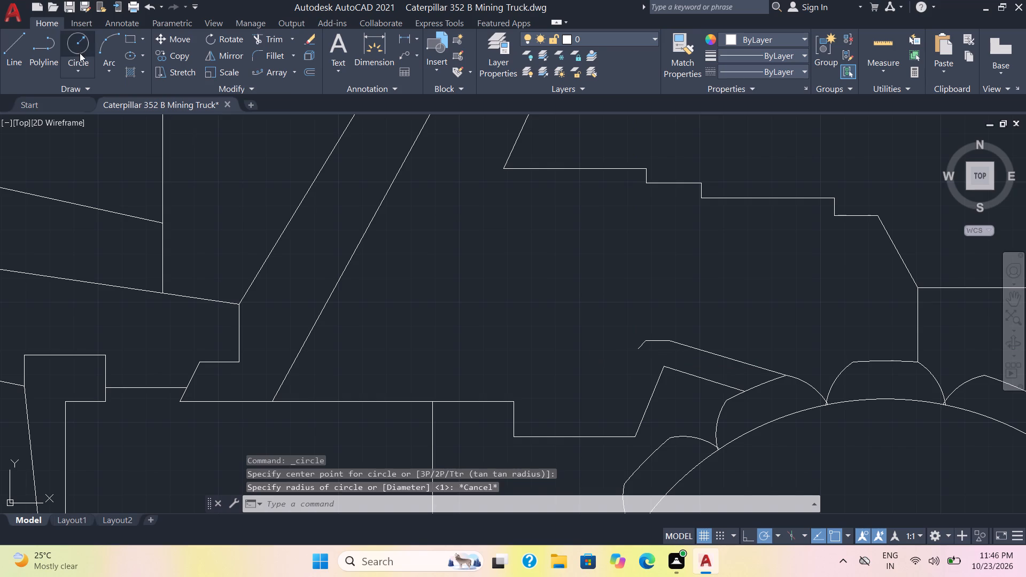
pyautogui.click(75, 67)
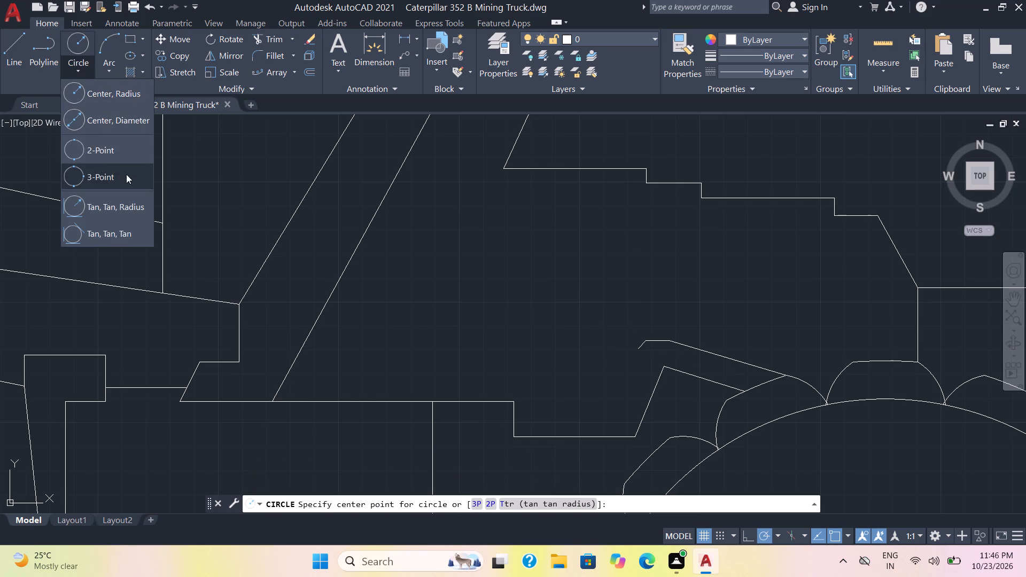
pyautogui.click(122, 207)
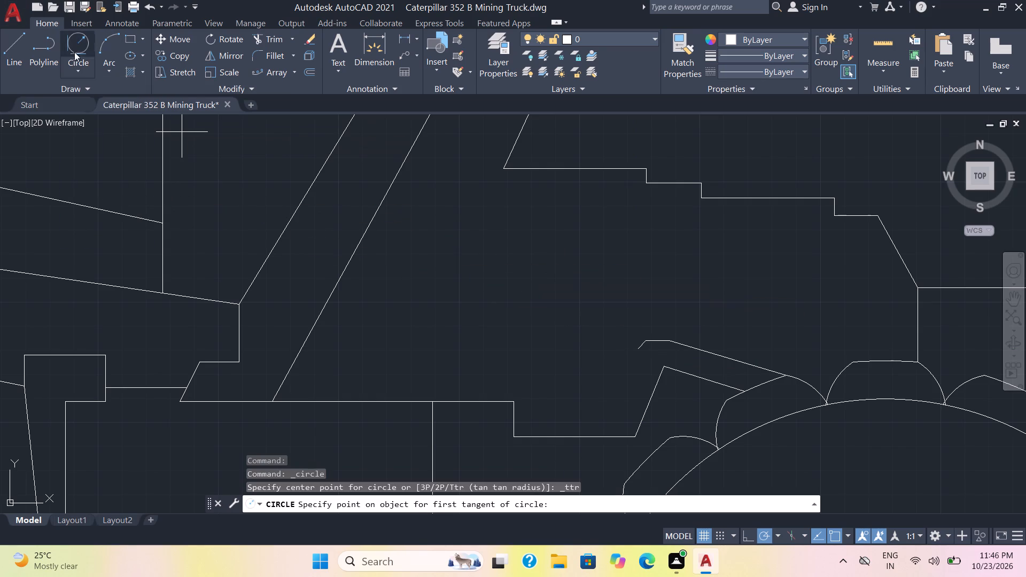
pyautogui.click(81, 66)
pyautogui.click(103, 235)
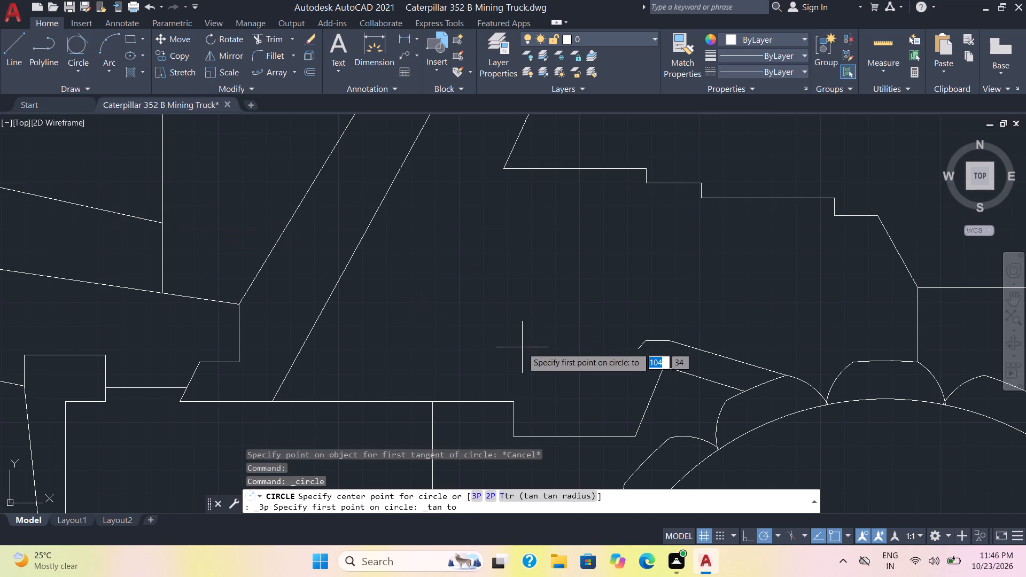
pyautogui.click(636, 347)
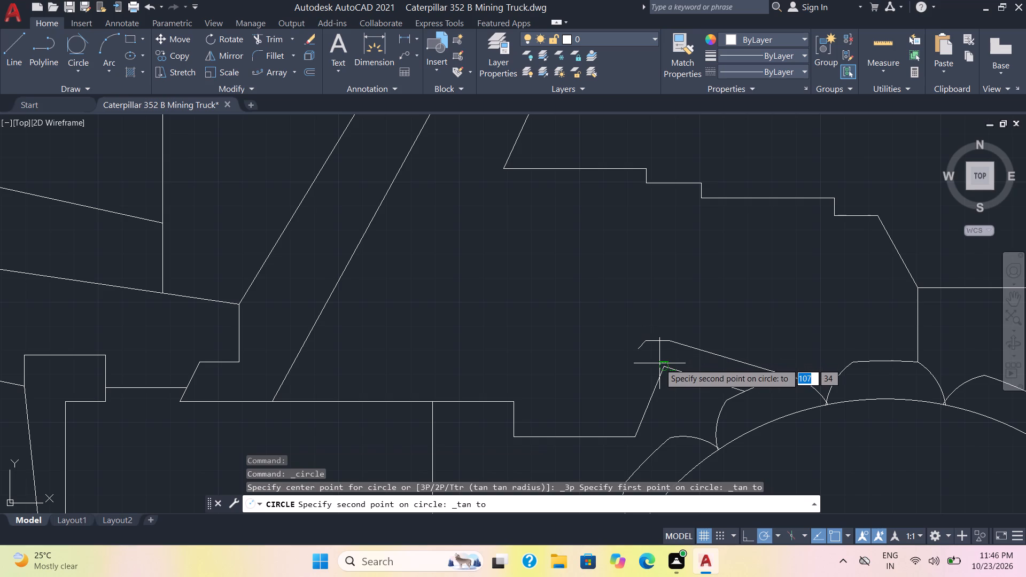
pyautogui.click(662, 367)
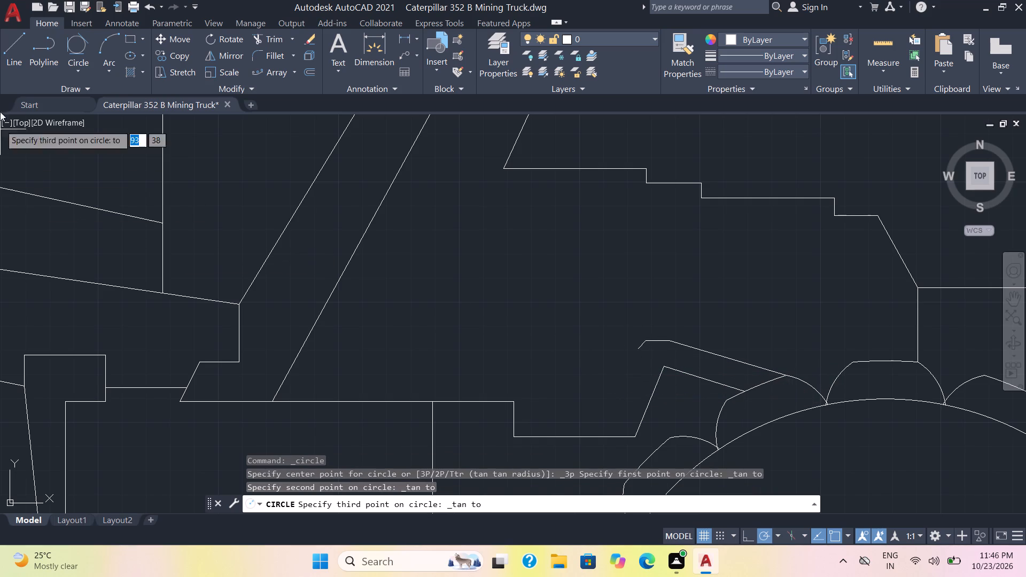
# Draw a helper line about 2 mm long, sloping down and forward across the slanted edge below its top.
pyautogui.click(5, 33)
pyautogui.moveTo(596, 364); pyautogui.dragTo(655, 406)
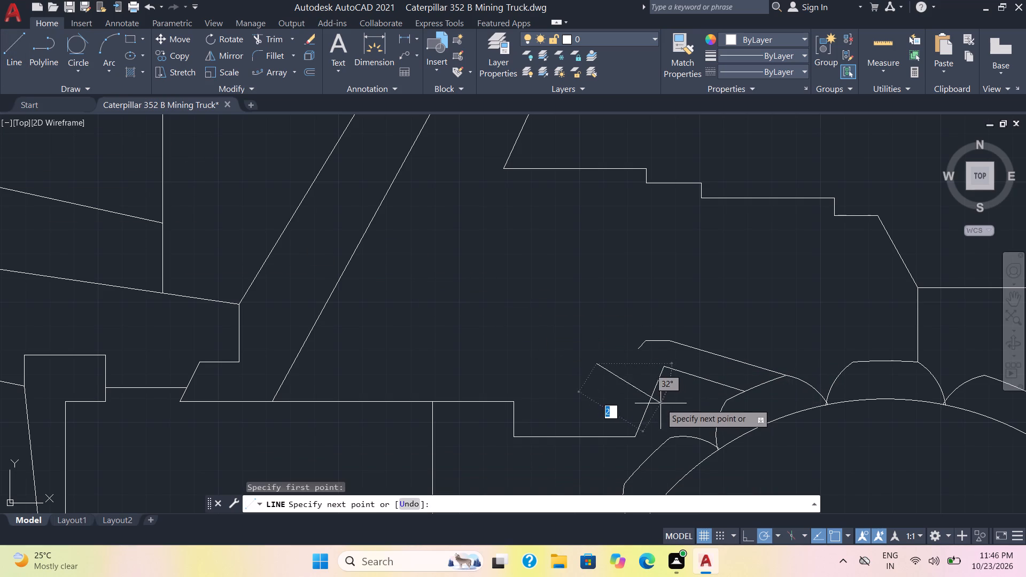
pyautogui.moveTo(657, 395); pyautogui.dragTo(659, 401)
pyautogui.press('Escape')
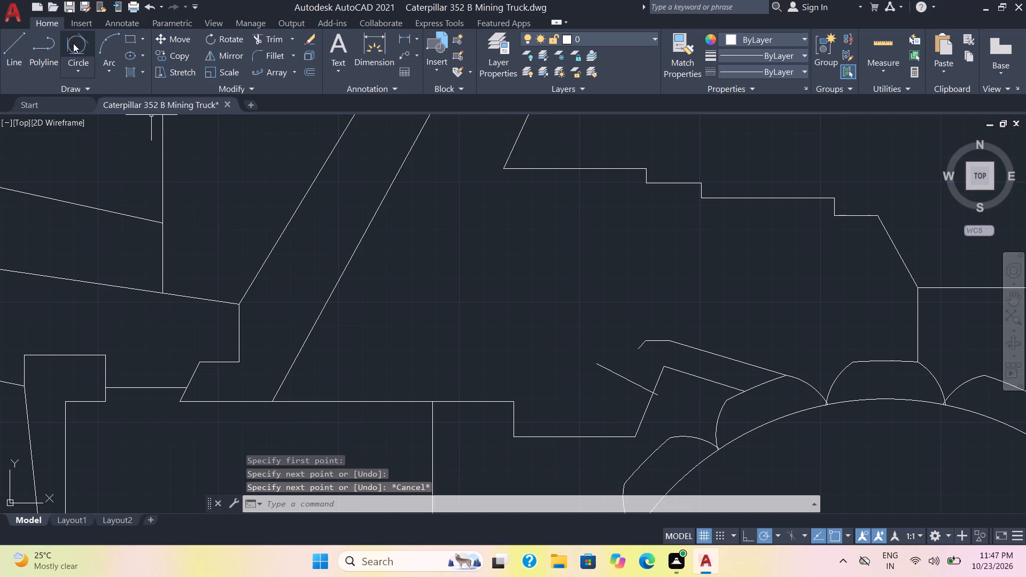
# Draw a Tan, Tan, Tan circle touching the small hook, the helper line and the slanted edge.
pyautogui.click(74, 42)
pyautogui.click(637, 354)
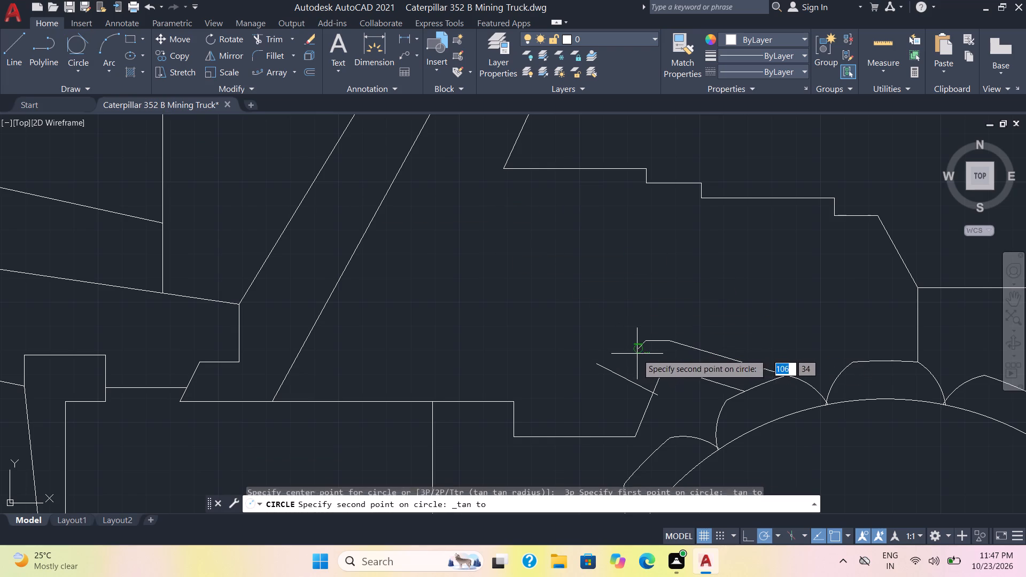
pyautogui.click(621, 378)
pyautogui.click(662, 368)
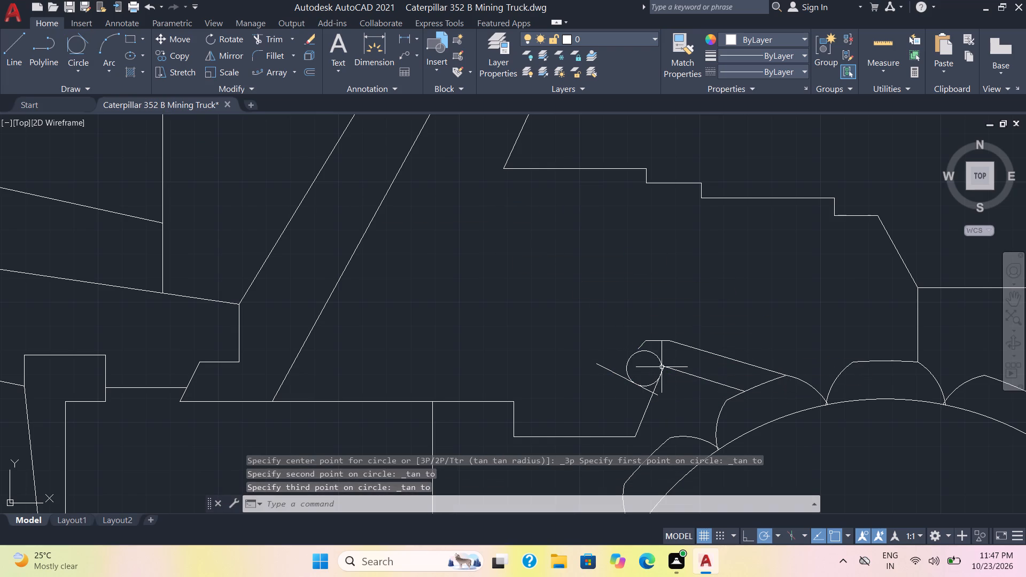
pyautogui.press('Escape')
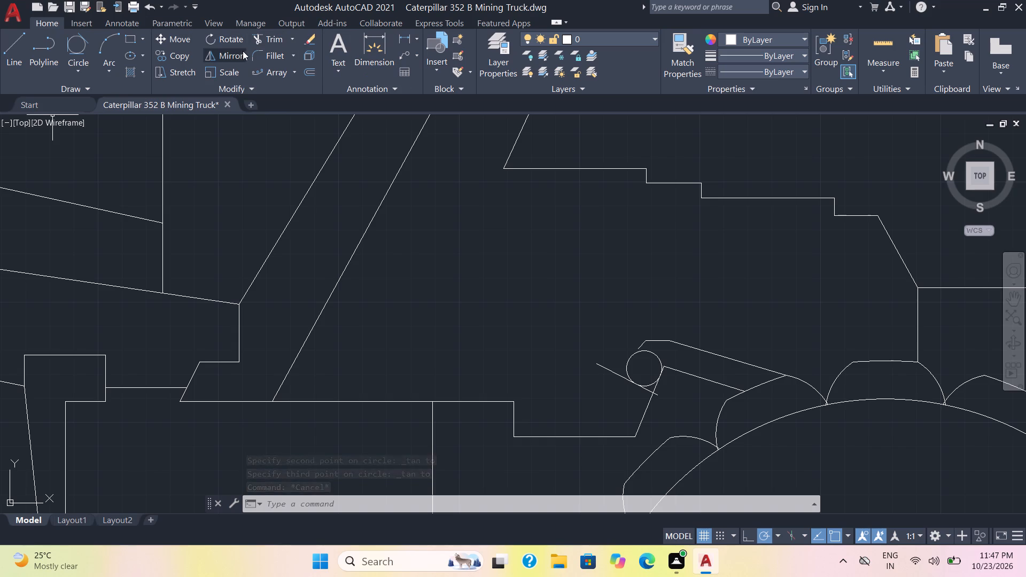
# Trim away all pieces of the helper line beneath the circle and across the slanted edge.
pyautogui.click(262, 43)
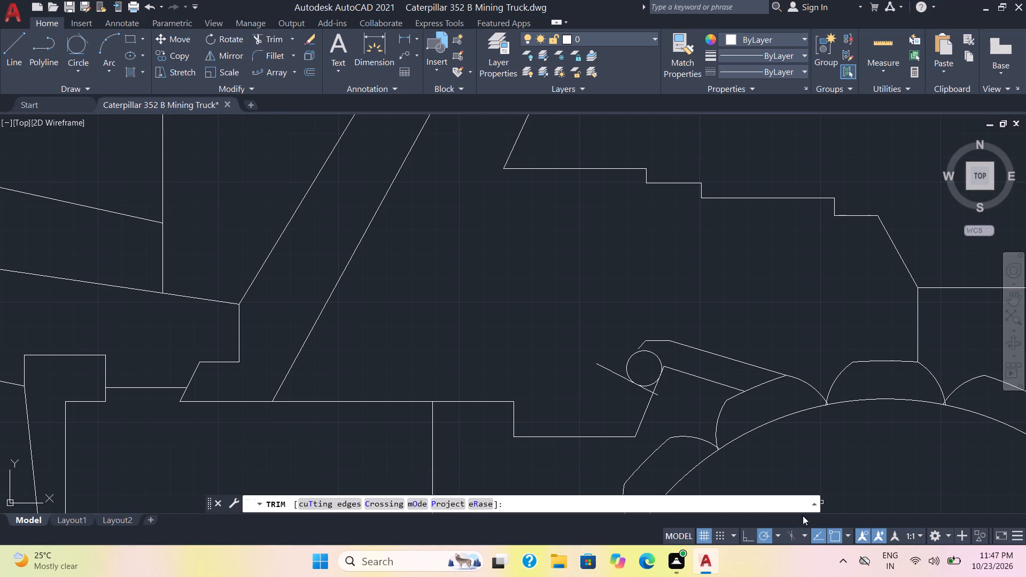
pyautogui.scroll(3, 733, 501)
pyautogui.moveTo(636, 314); pyautogui.dragTo(610, 319)
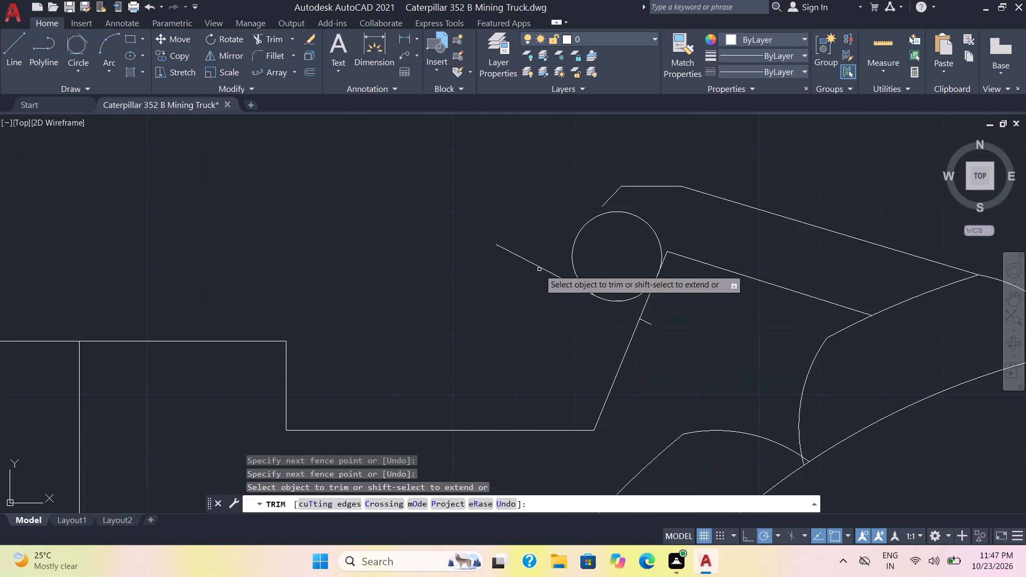
pyautogui.moveTo(548, 255); pyautogui.dragTo(551, 307)
pyautogui.moveTo(646, 321); pyautogui.dragTo(647, 342)
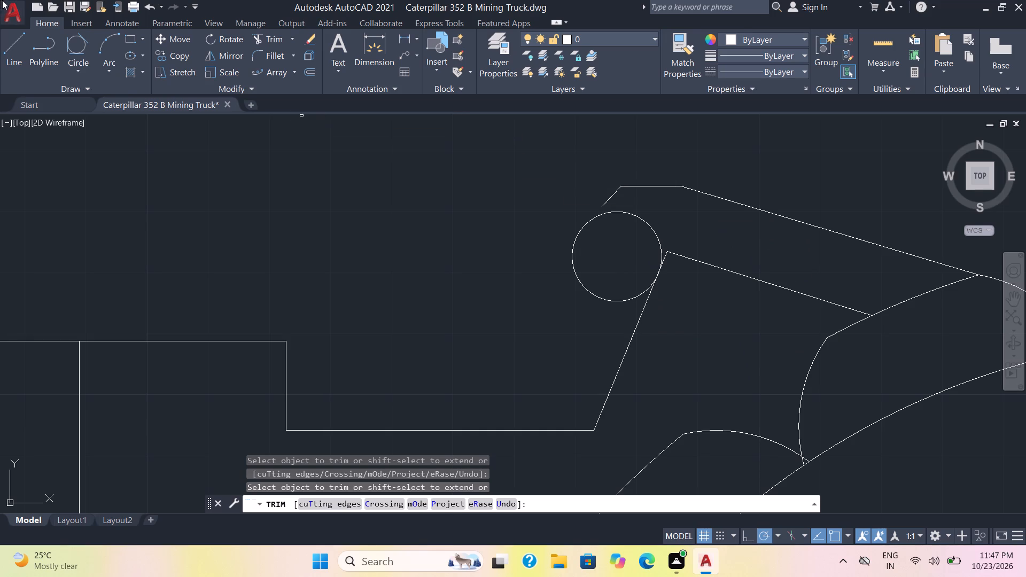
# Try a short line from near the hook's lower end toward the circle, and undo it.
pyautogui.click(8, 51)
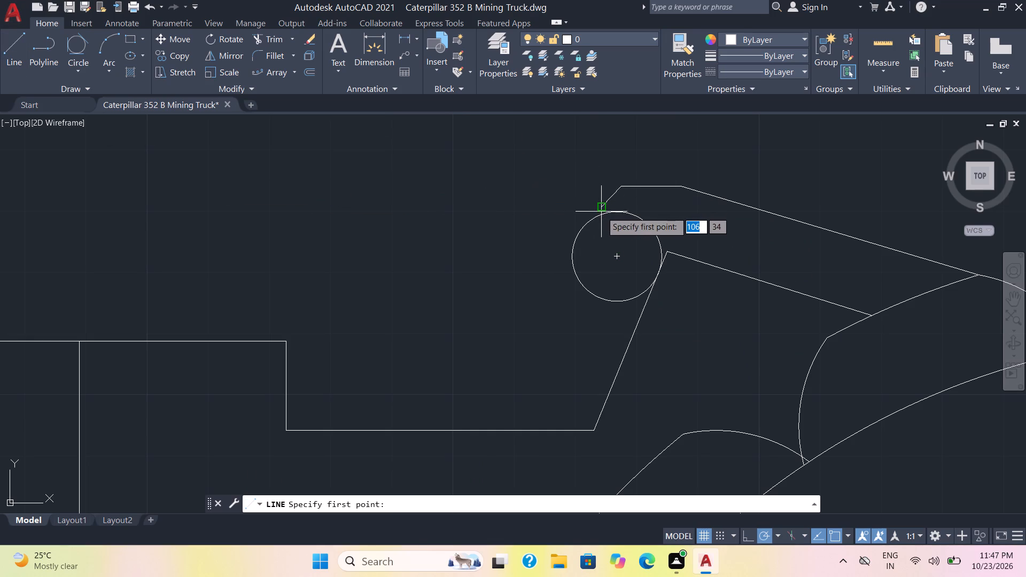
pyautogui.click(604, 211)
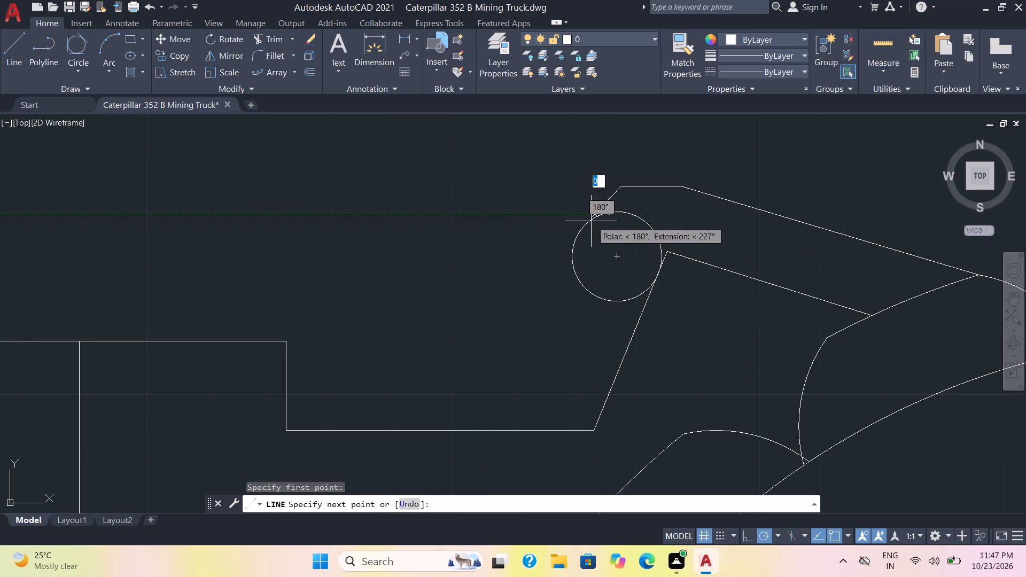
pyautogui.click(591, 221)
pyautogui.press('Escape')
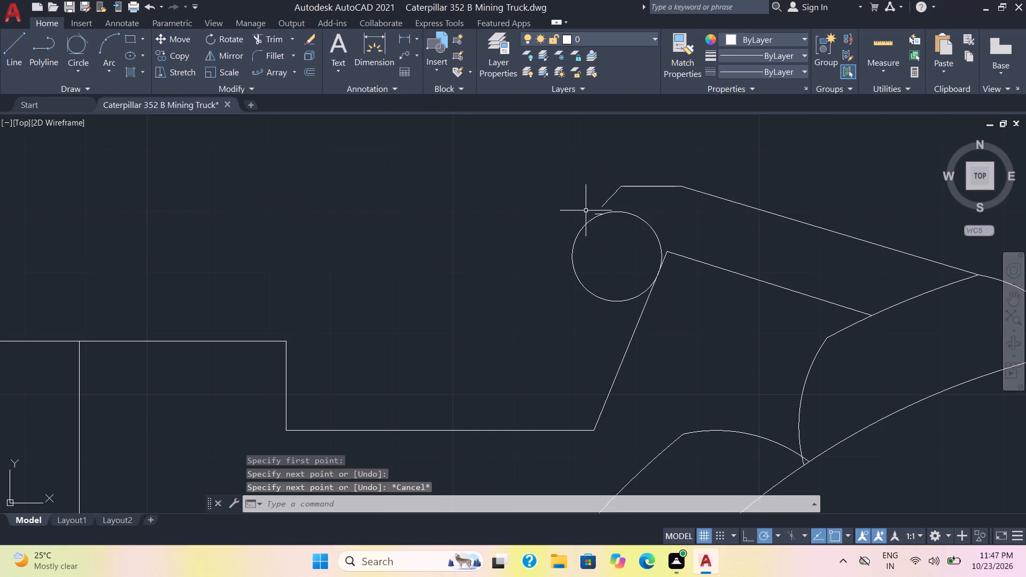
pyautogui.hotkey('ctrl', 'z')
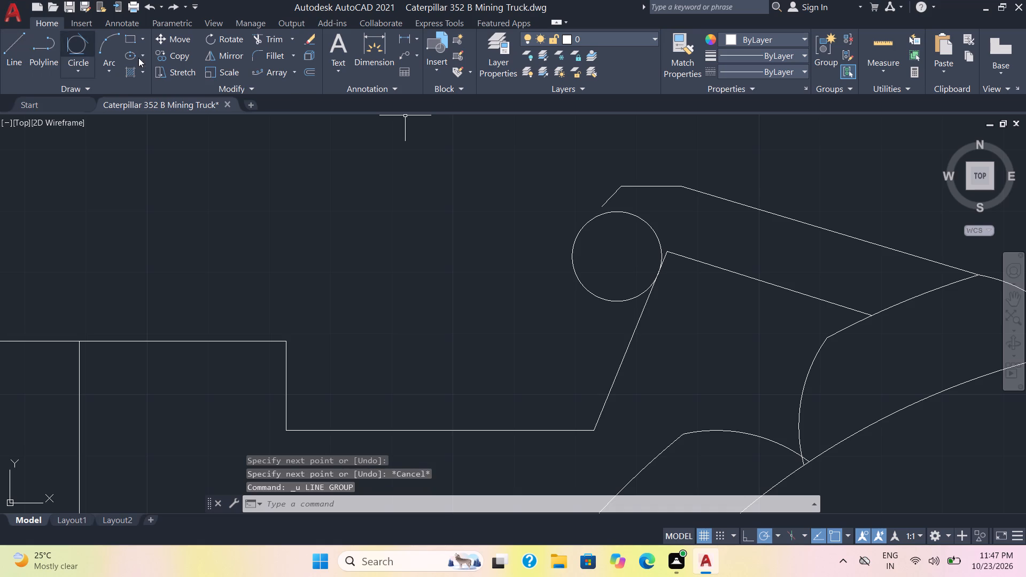
# Extend the hook's short sloping line until it meets the circle.
pyautogui.click(270, 40)
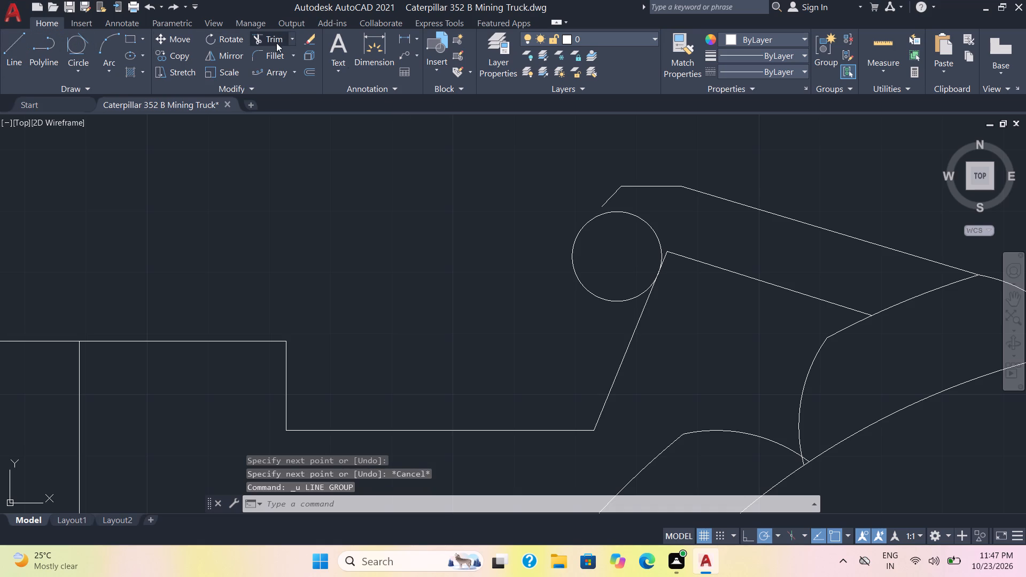
pyautogui.keyDown('shift'); pyautogui.click(605, 202); pyautogui.keyUp('shift')
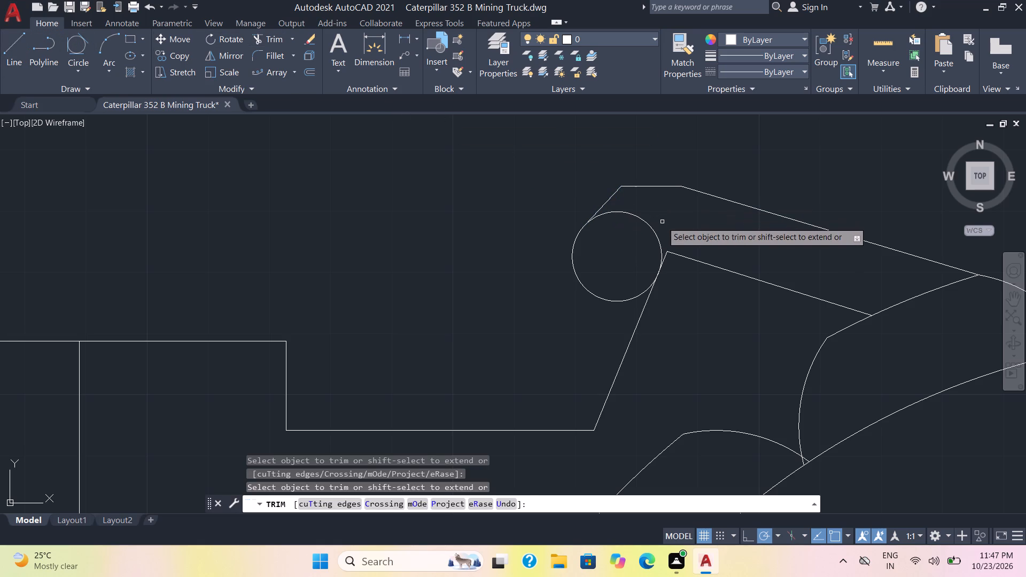
pyautogui.press('Escape')
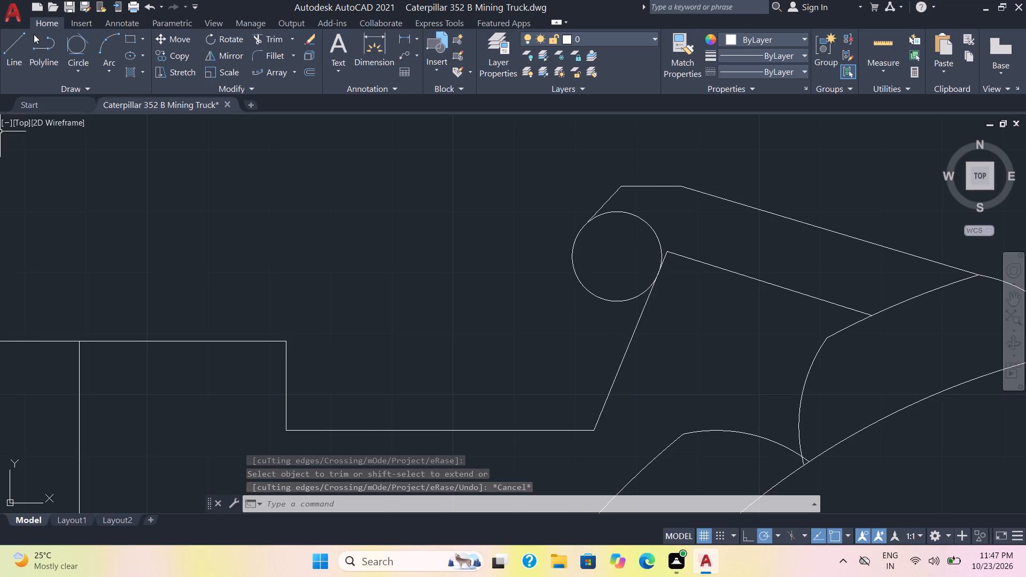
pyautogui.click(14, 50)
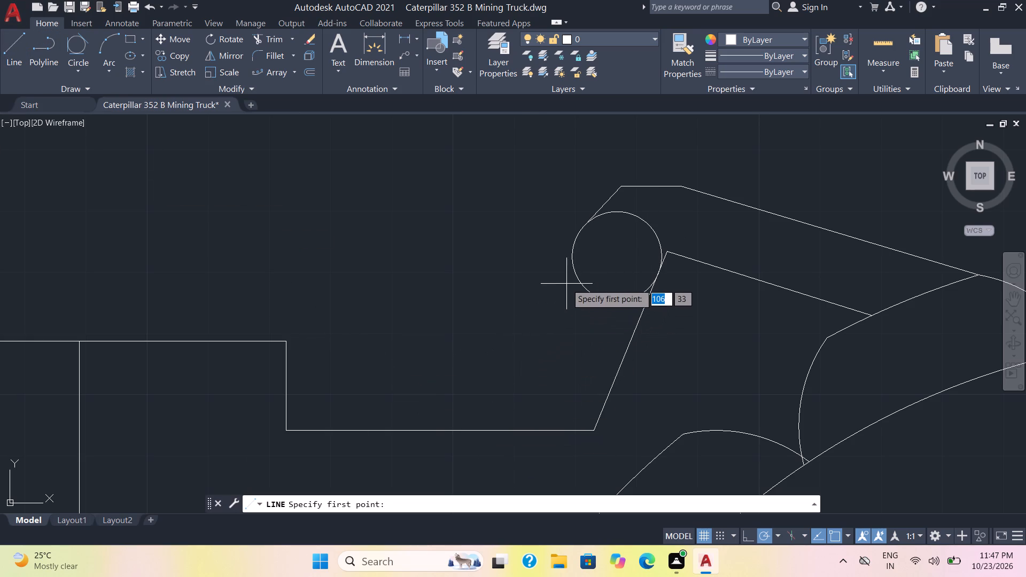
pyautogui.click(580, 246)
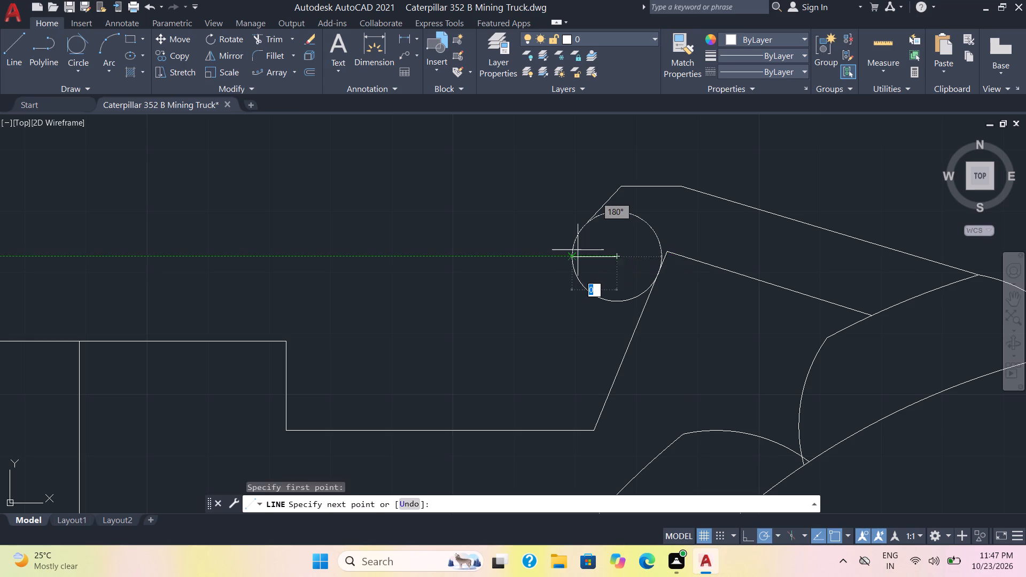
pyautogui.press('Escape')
# Draw a line from inside the linkage circle sloping down toward the chassis box, continuing vertically about 1 mm to the horizontal base edge.
pyautogui.click(14, 40)
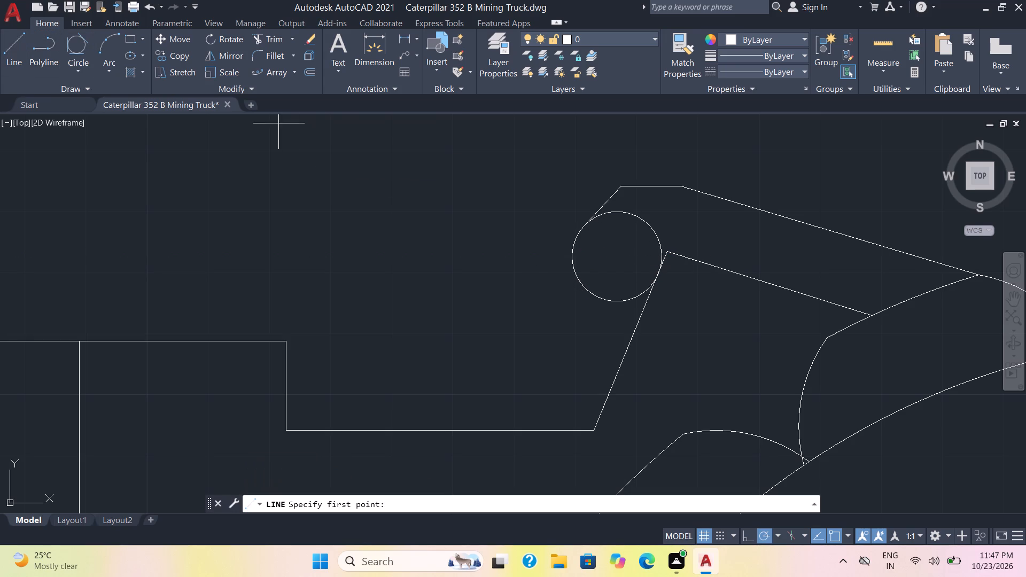
pyautogui.click(589, 238)
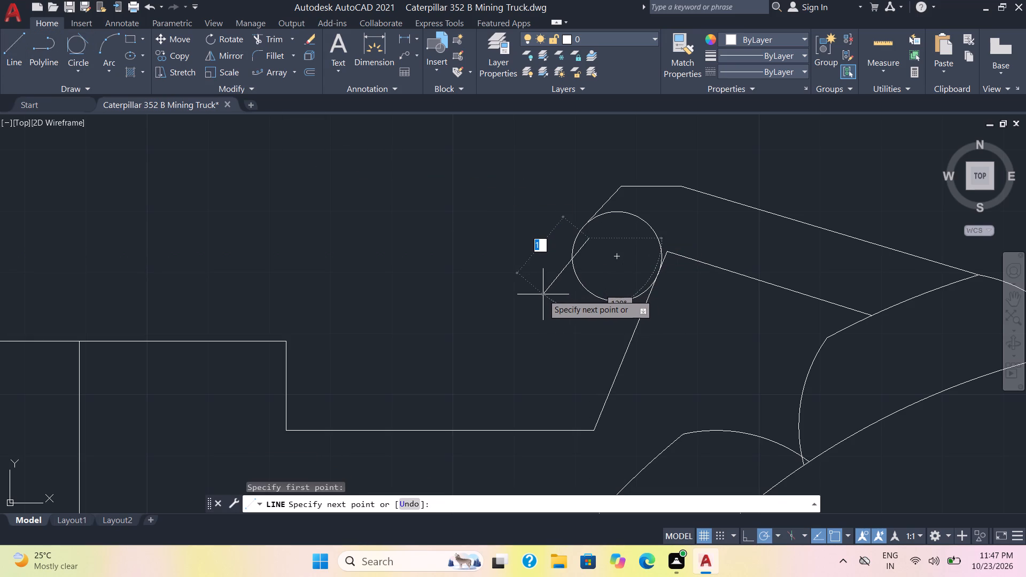
pyautogui.click(523, 307)
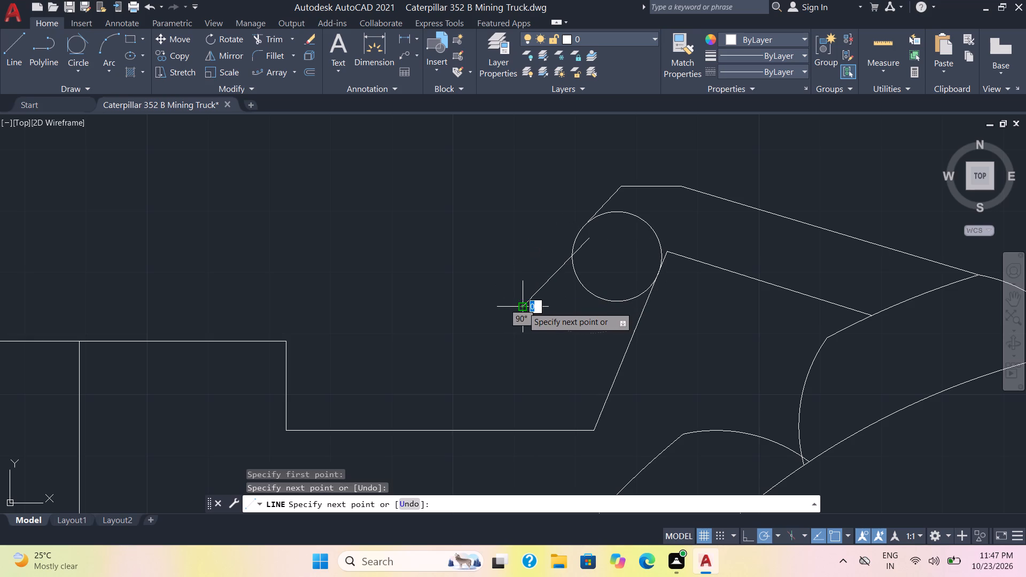
pyautogui.click(517, 431)
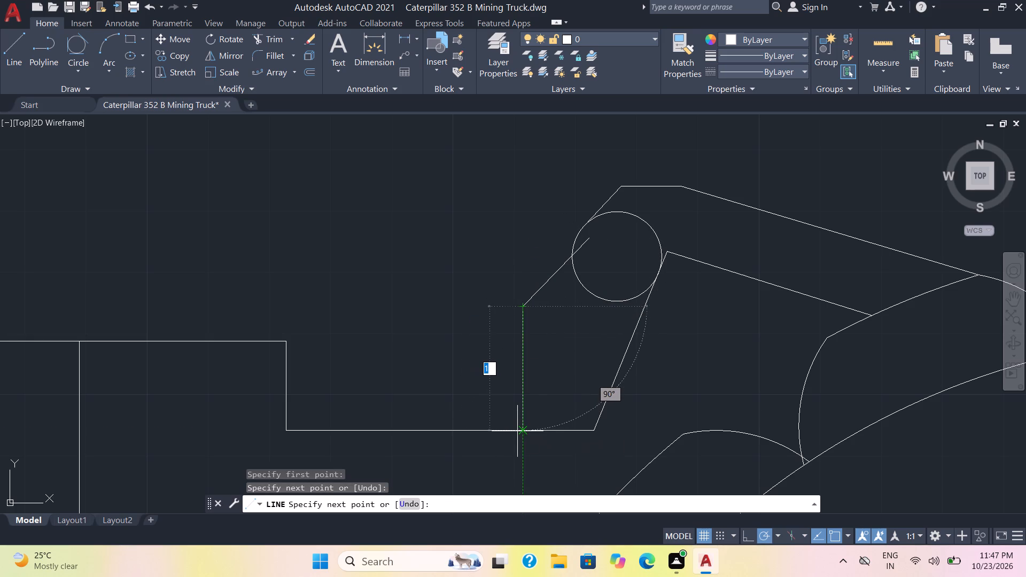
pyautogui.press('Escape')
pyautogui.scroll(-2, 421, 197)
pyautogui.scroll(2, 523, 223)
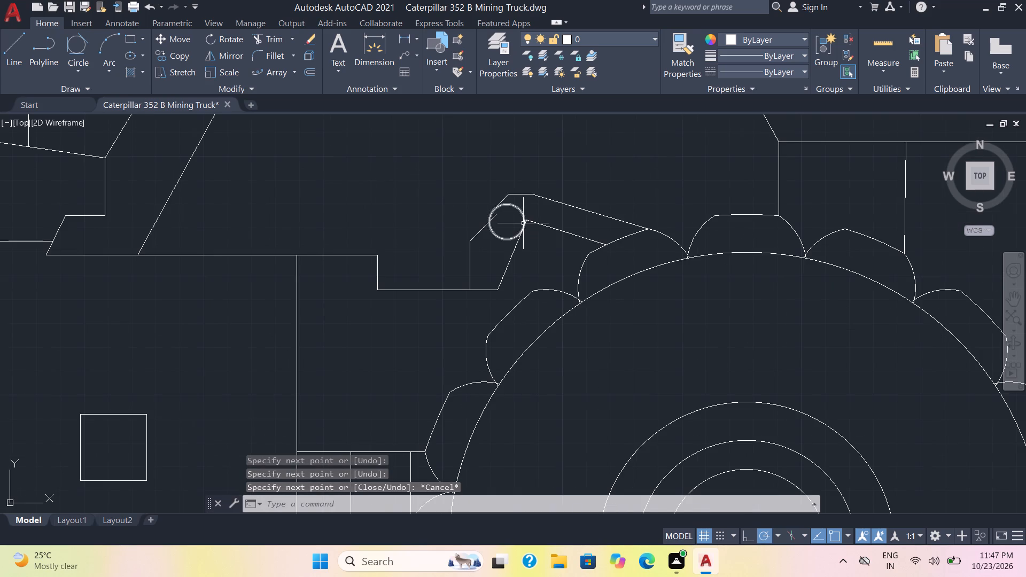
pyautogui.scroll(2, 523, 223)
pyautogui.scroll(-2, 399, 224)
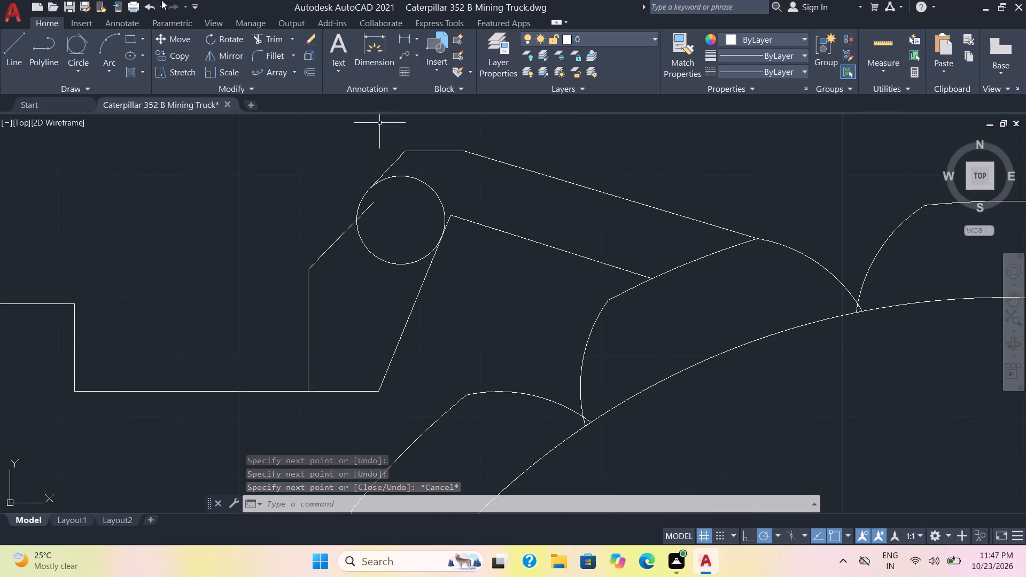
# Trim the part of the new sloping line that lies inside the linkage circle.
pyautogui.click(268, 40)
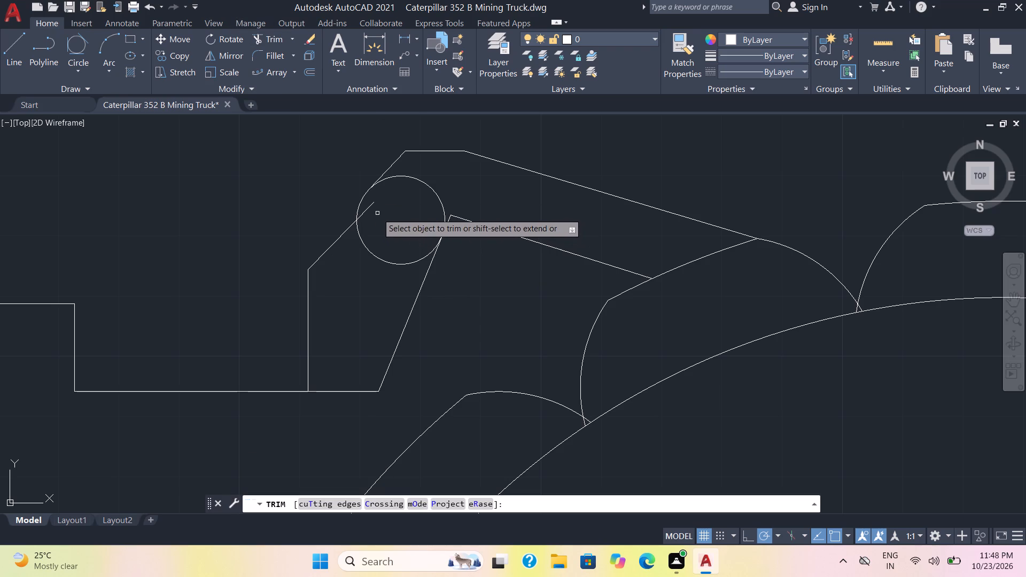
pyautogui.click(368, 209)
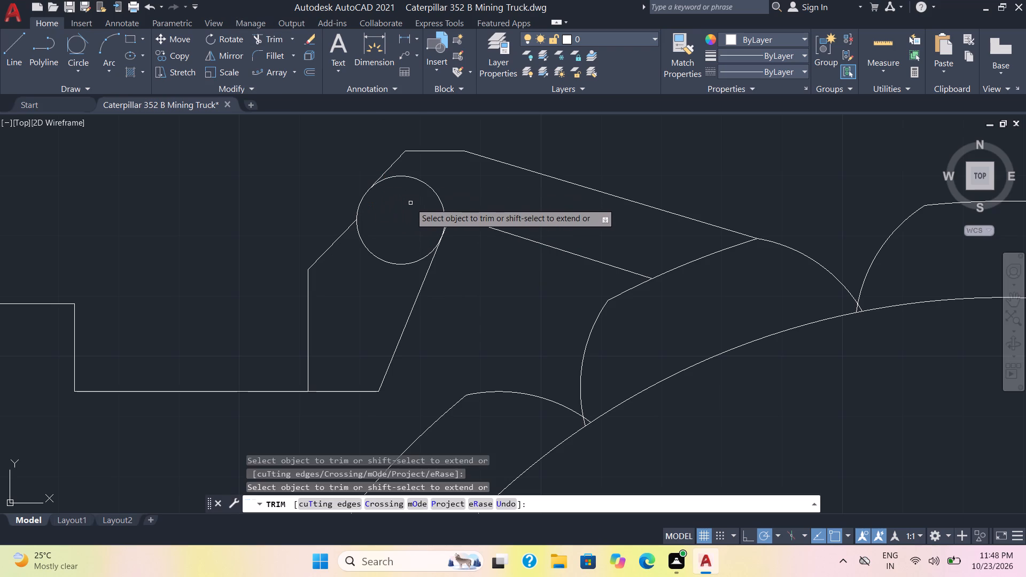
pyautogui.press('Escape')
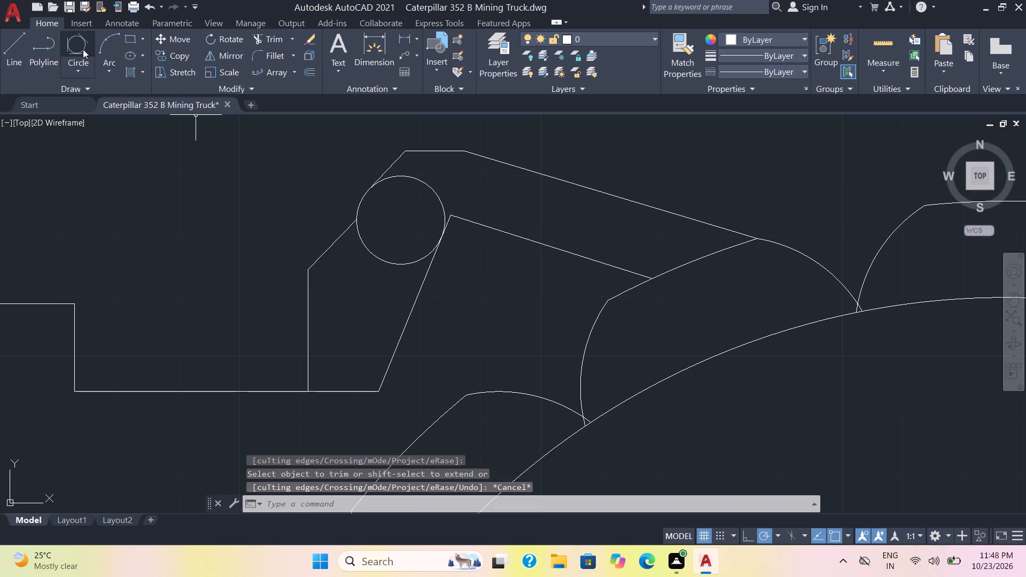
# Draw a small Center, Radius circle at the middle of the linkage circle as the pivot hole.
pyautogui.click(83, 49)
pyautogui.click(87, 75)
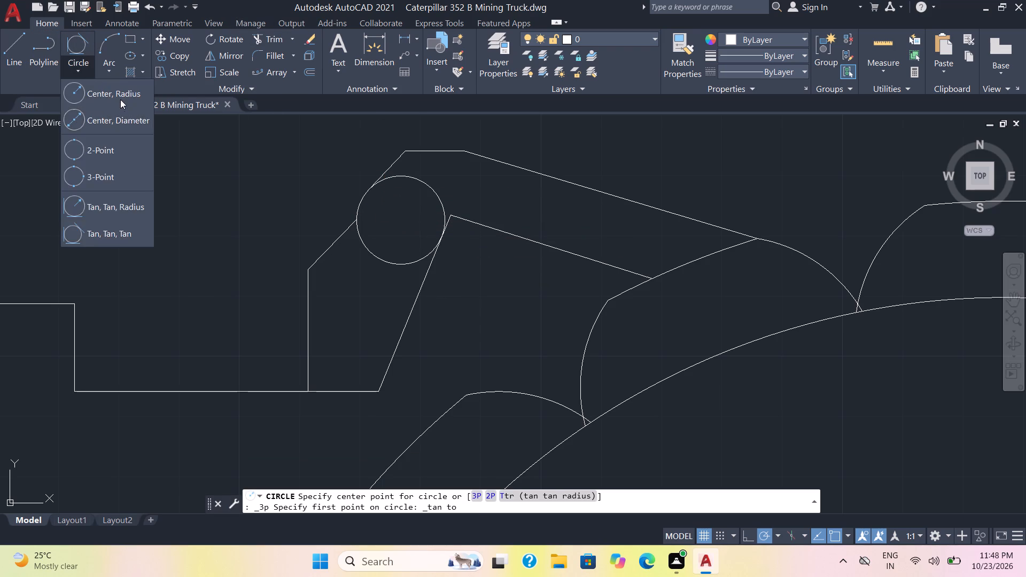
pyautogui.click(120, 99)
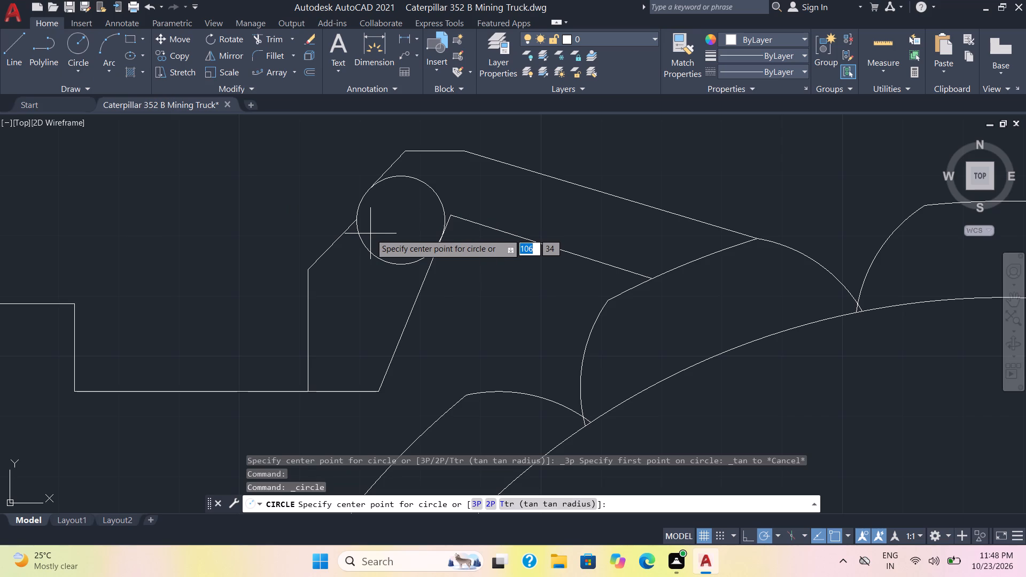
pyautogui.click(399, 220)
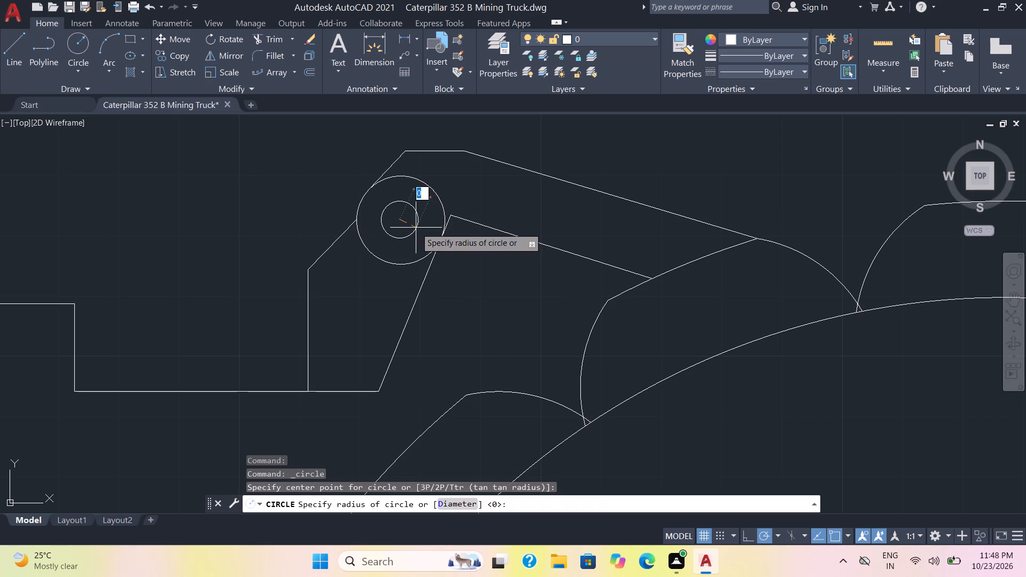
pyautogui.click(411, 224)
pyautogui.press('Escape')
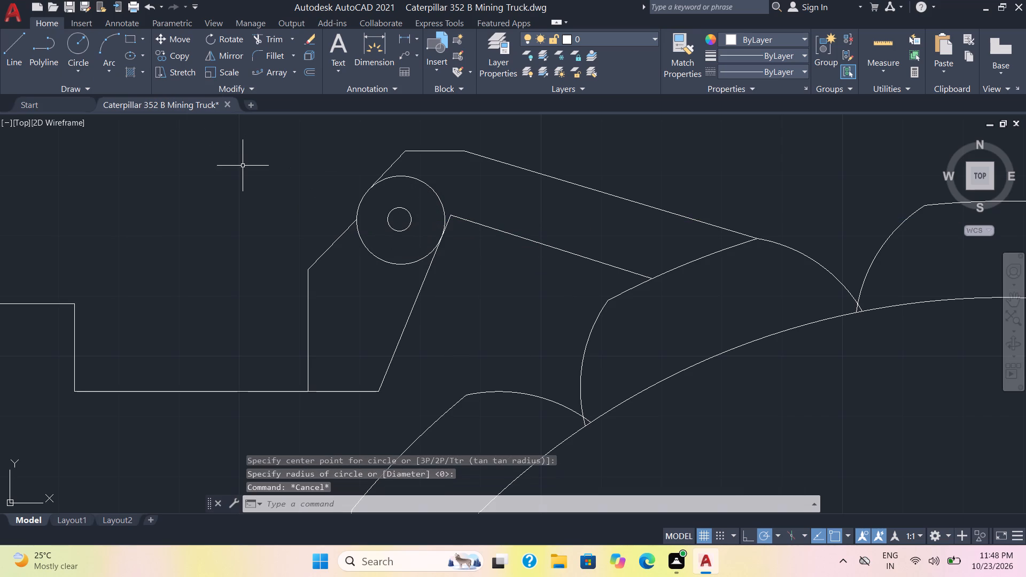
# Draw two connected lines from the linkage circle's chassis-side edge, sloping up away from the wheel, then back up across the stepped body edge.
pyautogui.moveTo(392, 182); pyautogui.dragTo(392, 181, button='middle')
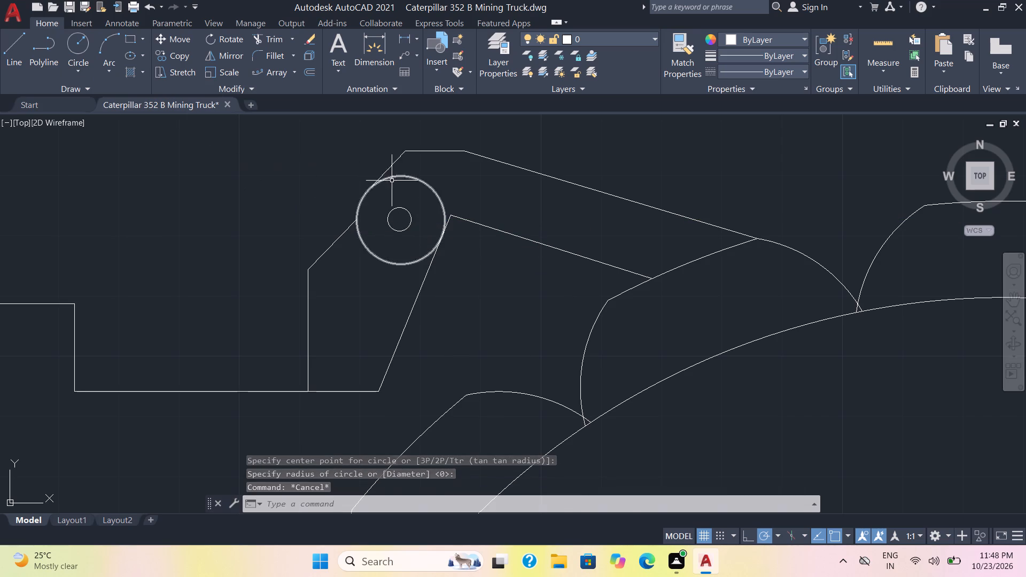
pyautogui.moveTo(392, 181); pyautogui.dragTo(392, 290, button='middle')
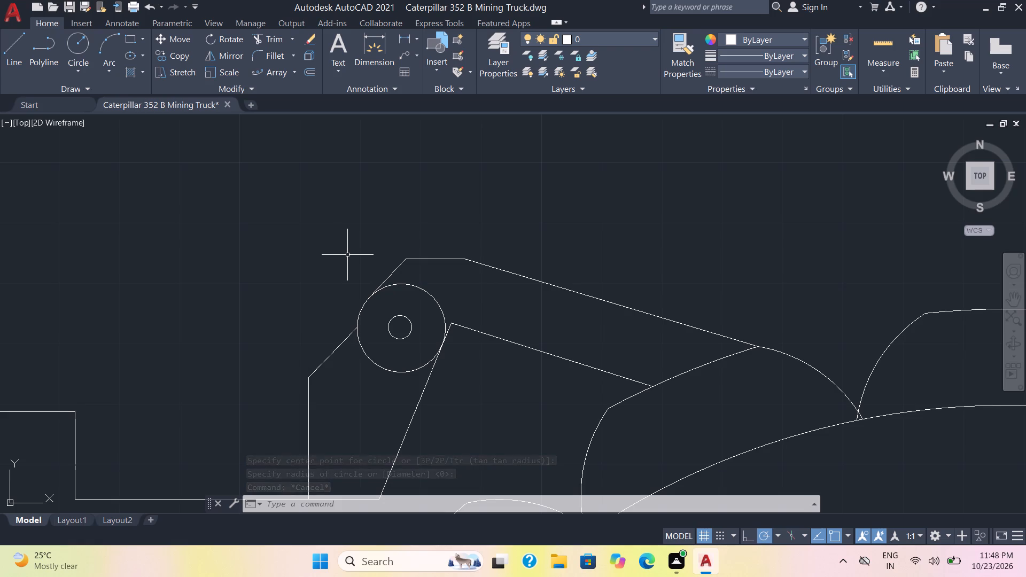
pyautogui.scroll(2, 442, 270)
pyautogui.scroll(-5, 442, 270)
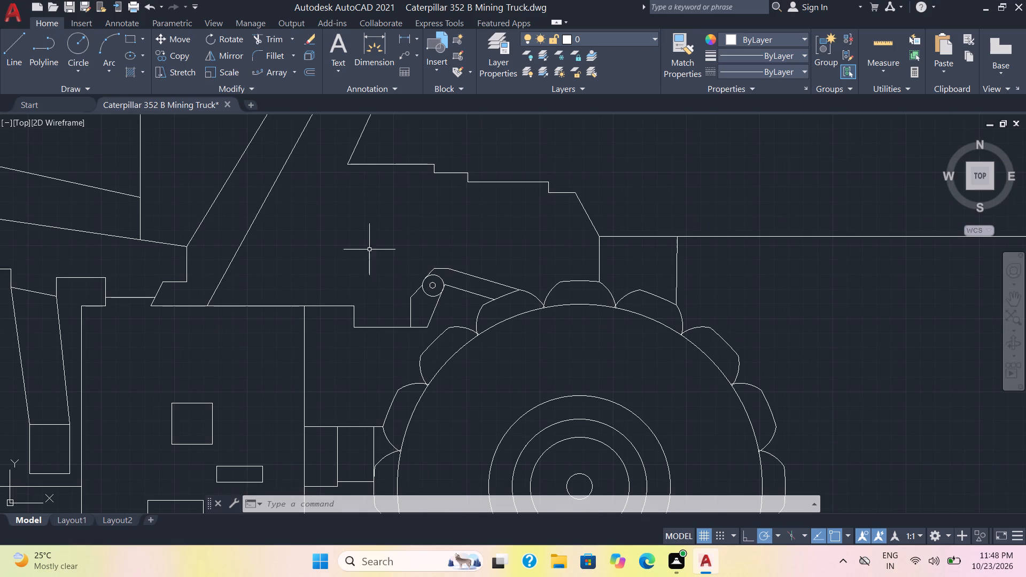
pyautogui.click(0, 49)
pyautogui.click(22, 58)
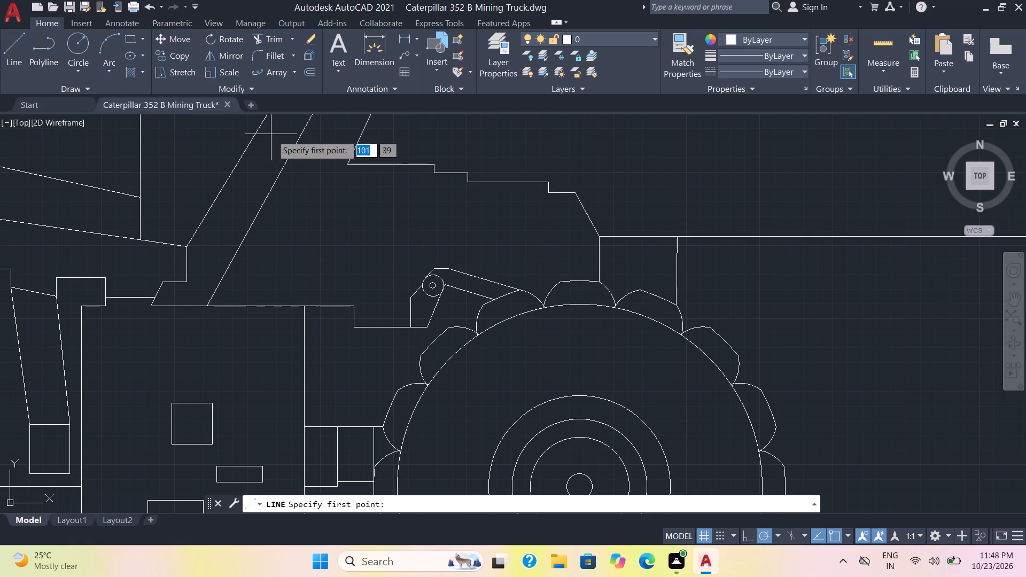
pyautogui.click(423, 284)
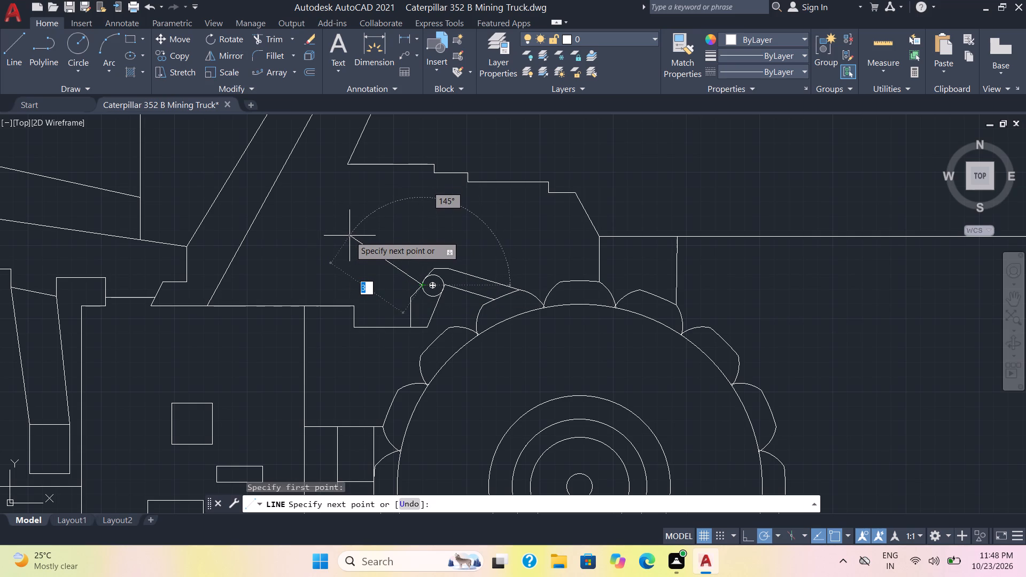
pyautogui.click(341, 228)
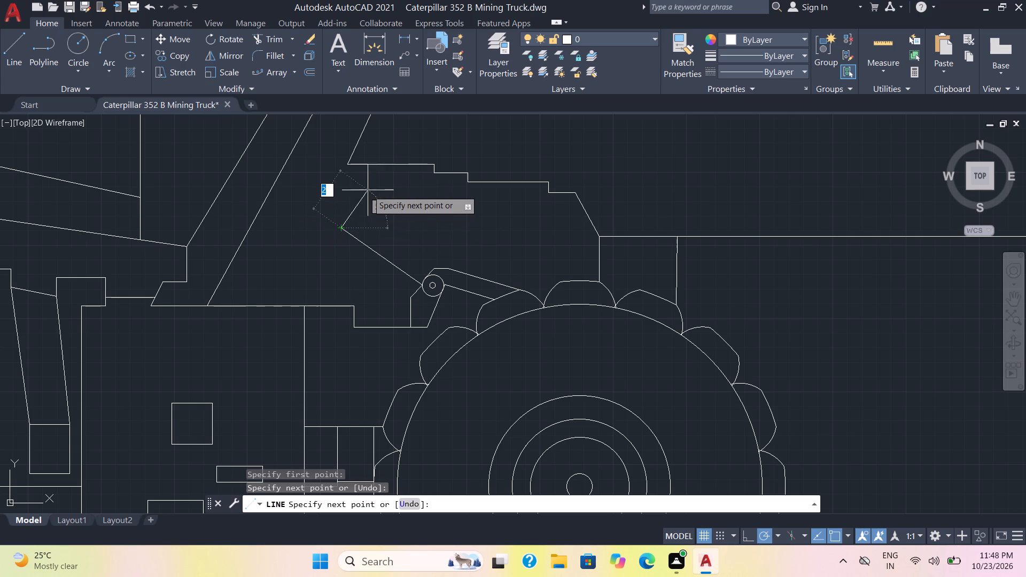
pyautogui.click(390, 146)
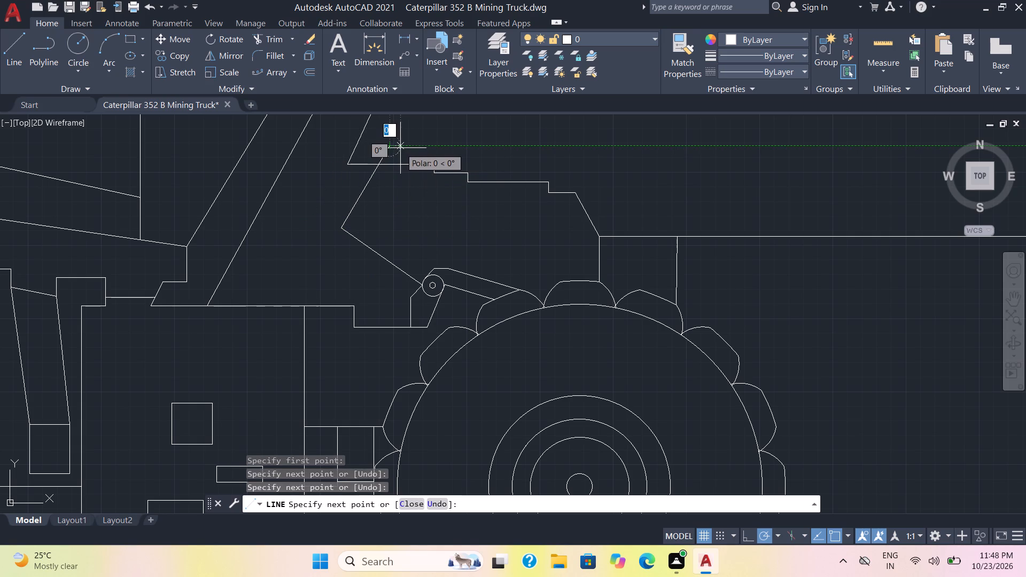
pyautogui.press('Escape')
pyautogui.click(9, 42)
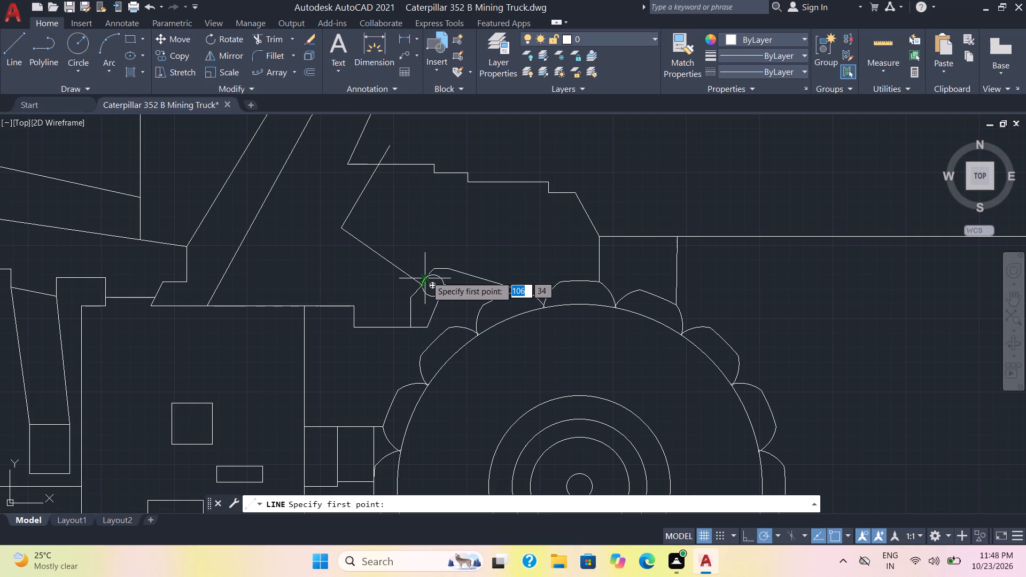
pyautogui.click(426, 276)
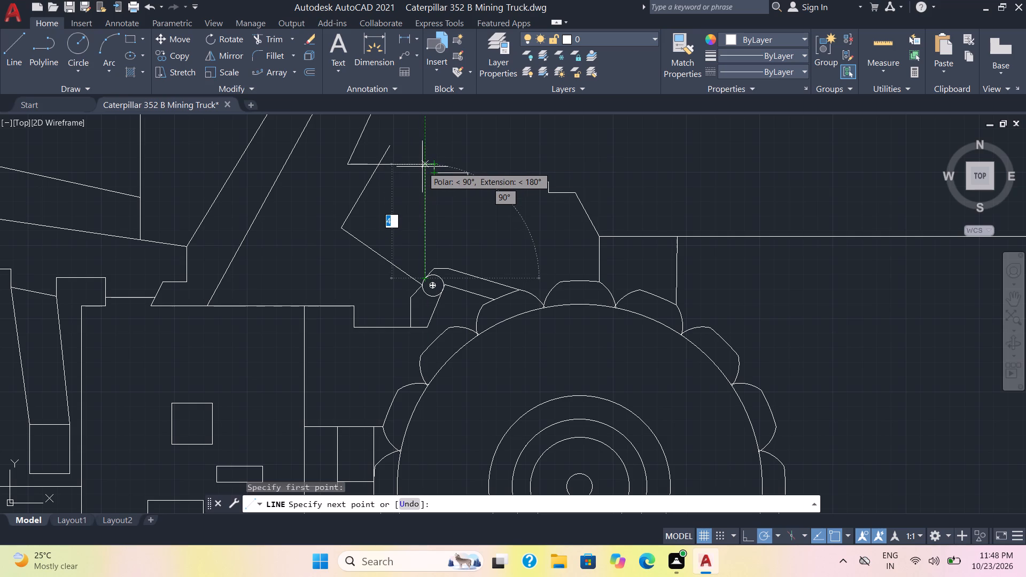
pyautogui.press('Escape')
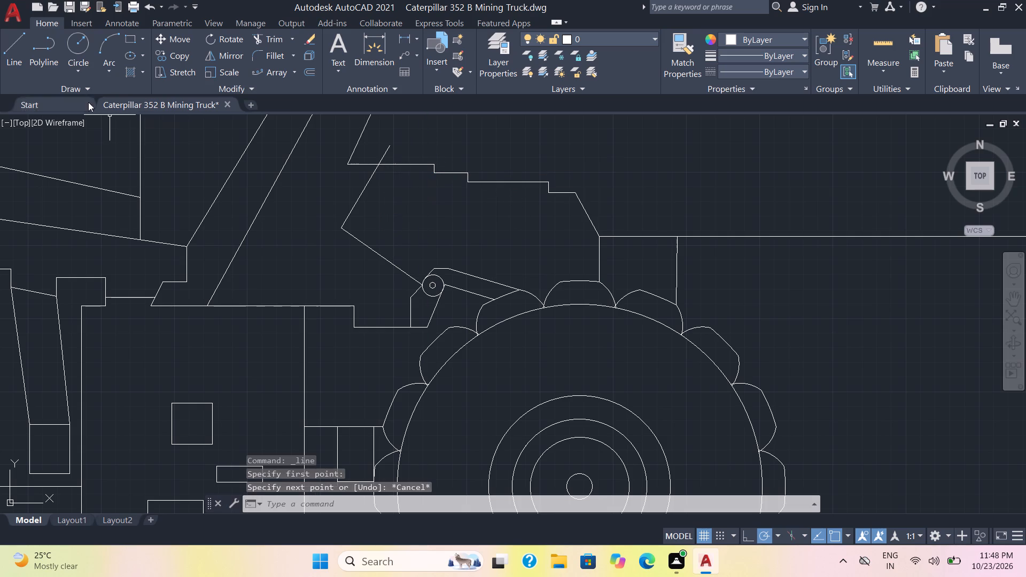
# Draw two vertical lines up to the stepped body edge, one from the linkage circle's upper edge and one from the hook's top corner.
pyautogui.click(6, 49)
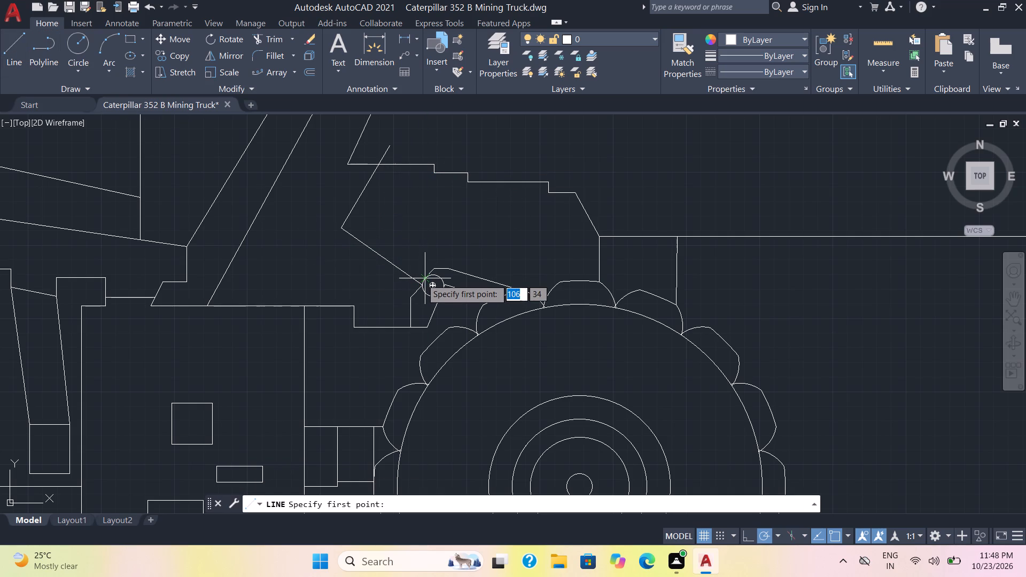
pyautogui.click(422, 278)
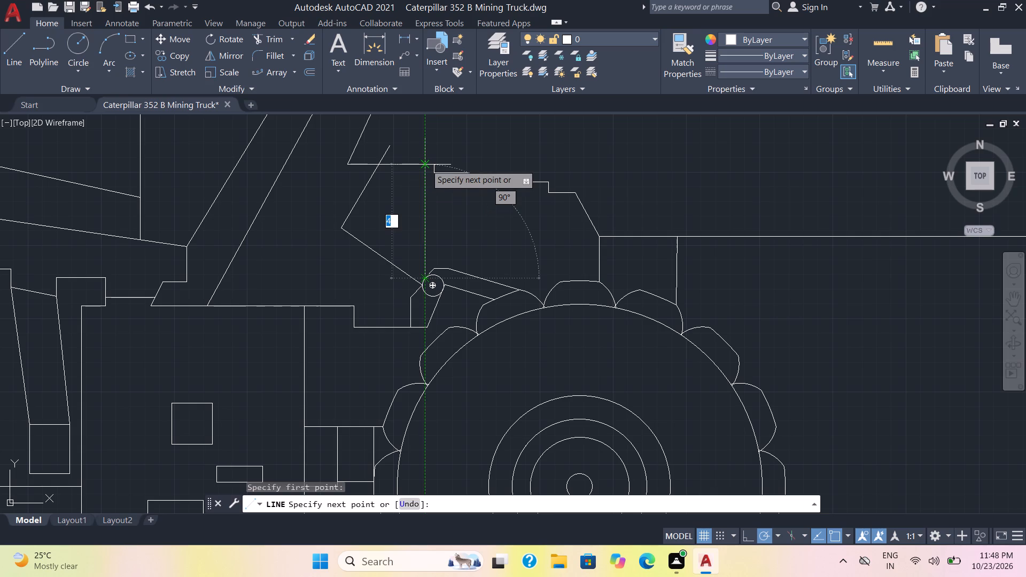
pyautogui.click(426, 165)
pyautogui.press('Escape')
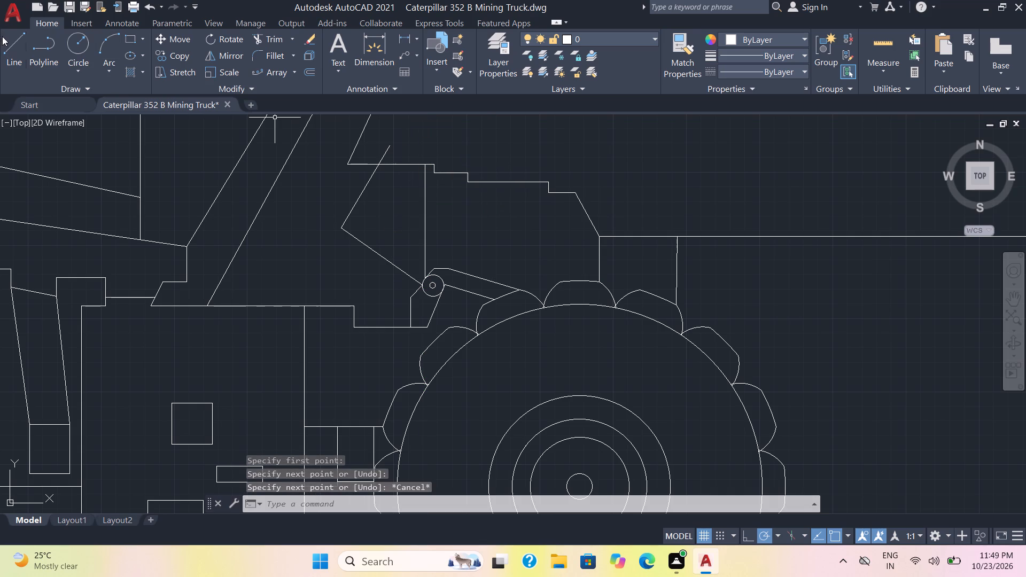
pyautogui.click(6, 45)
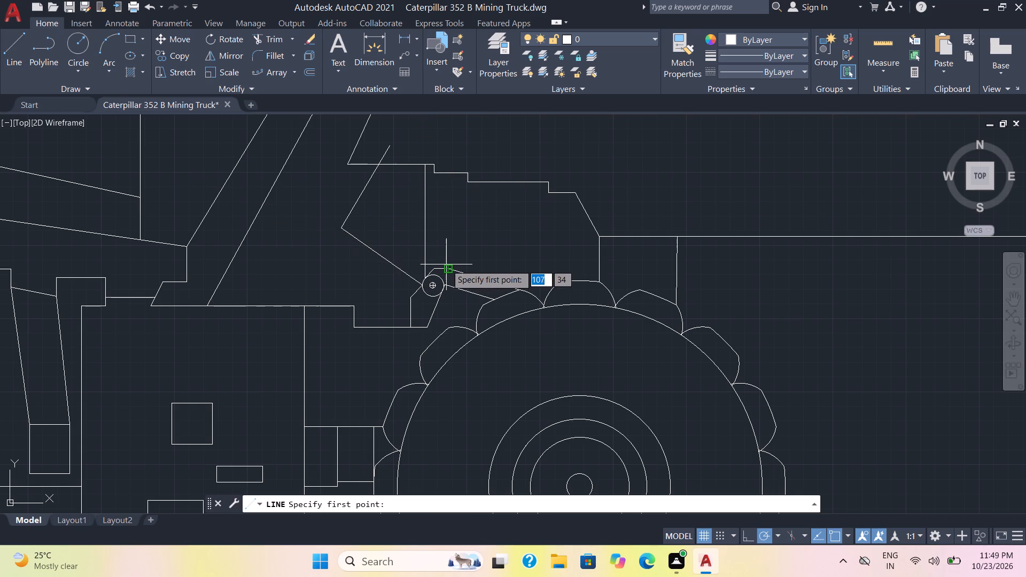
pyautogui.click(447, 264)
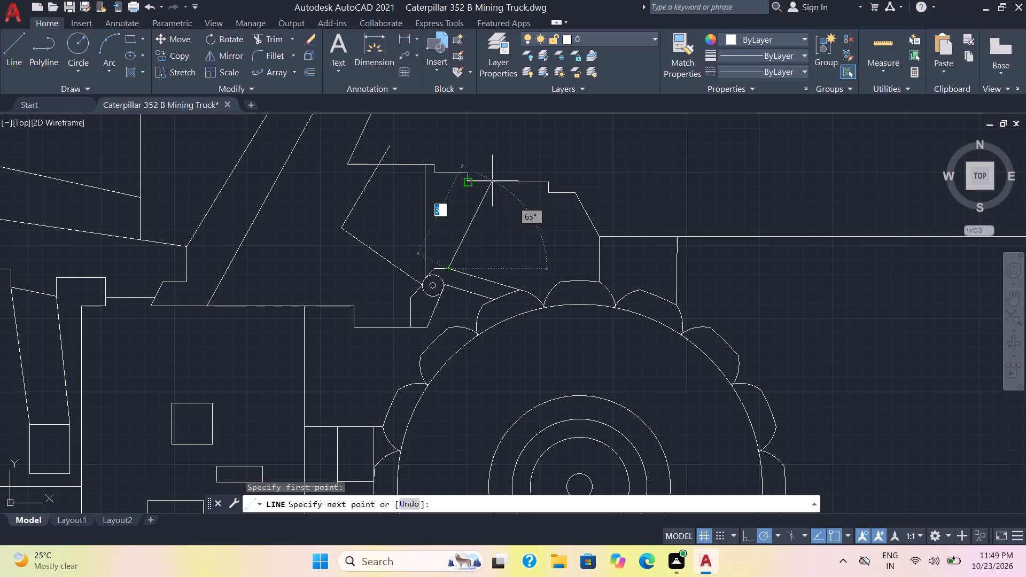
pyautogui.click(451, 173)
pyautogui.press('Escape')
# Draw a horizontal line about 3 mm long from just past the vertical below the deck's corner, continuing with a line sloping down across the linkage arm.
pyautogui.click(4, 46)
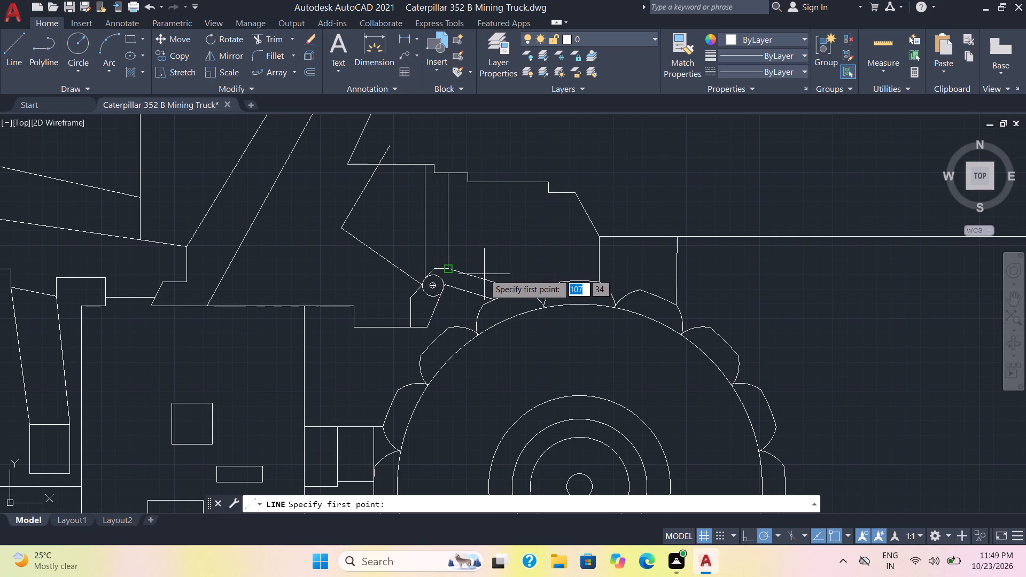
pyautogui.press('Escape')
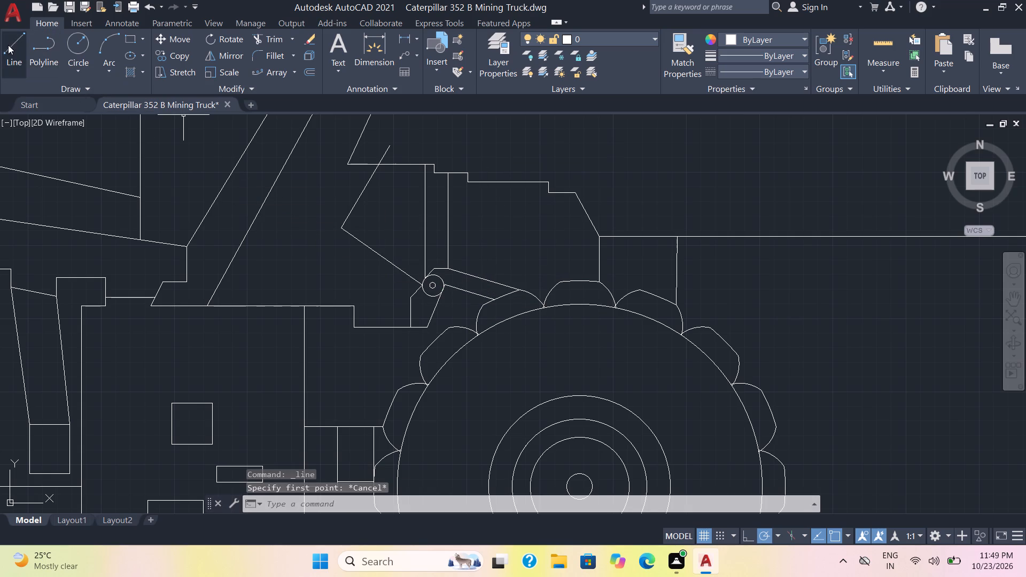
pyautogui.click(8, 45)
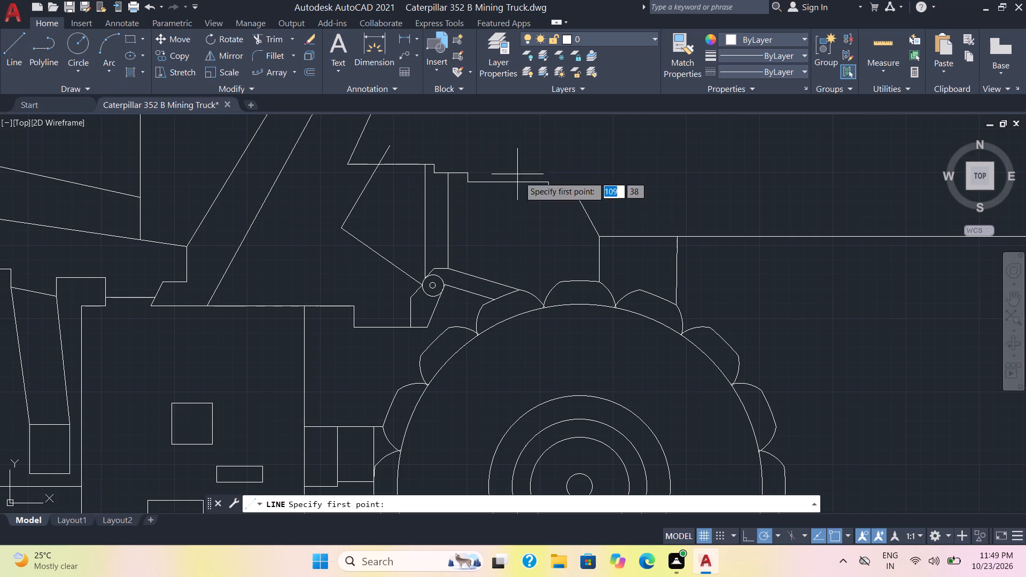
pyautogui.click(607, 253)
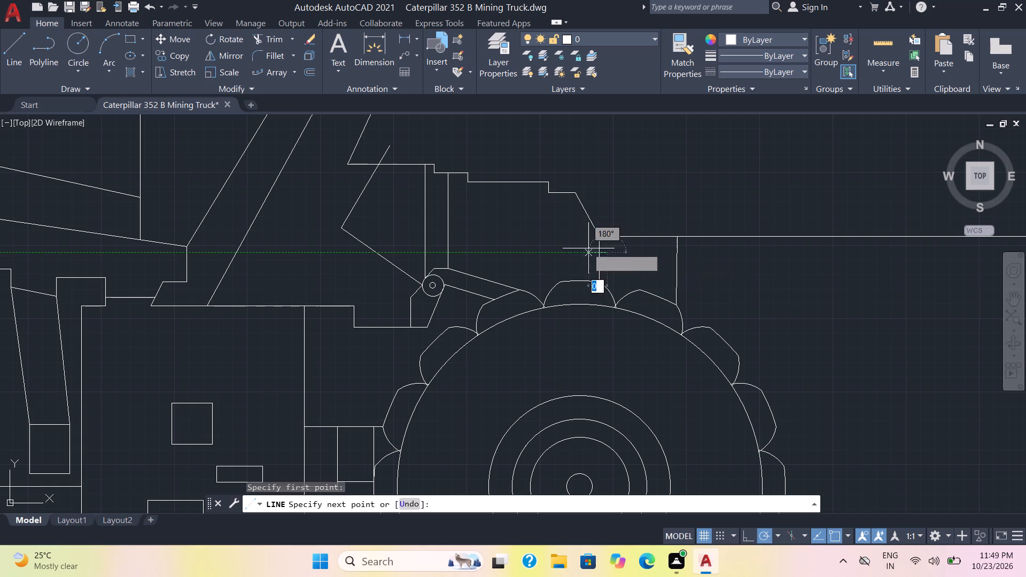
pyautogui.click(514, 249)
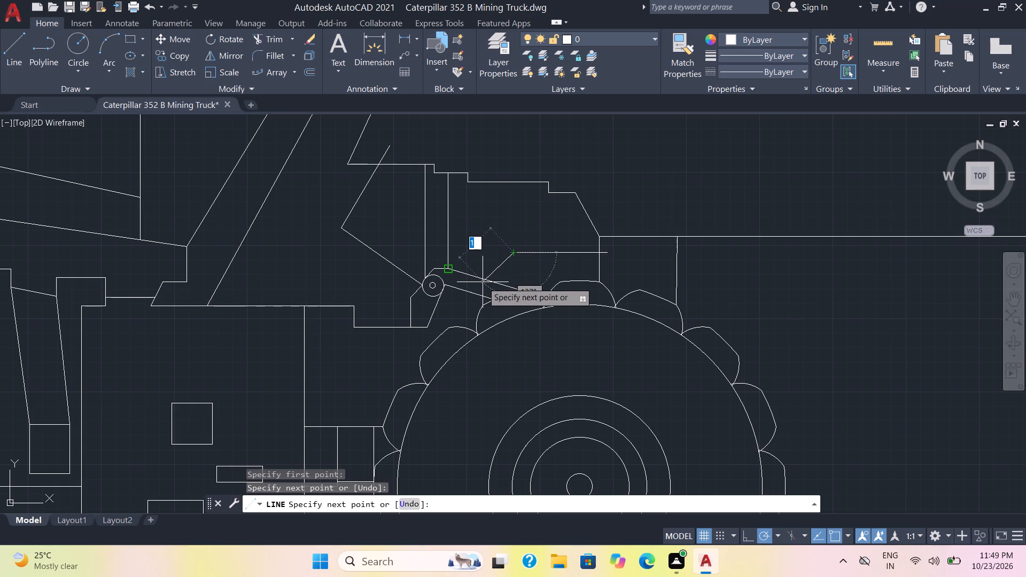
pyautogui.click(481, 286)
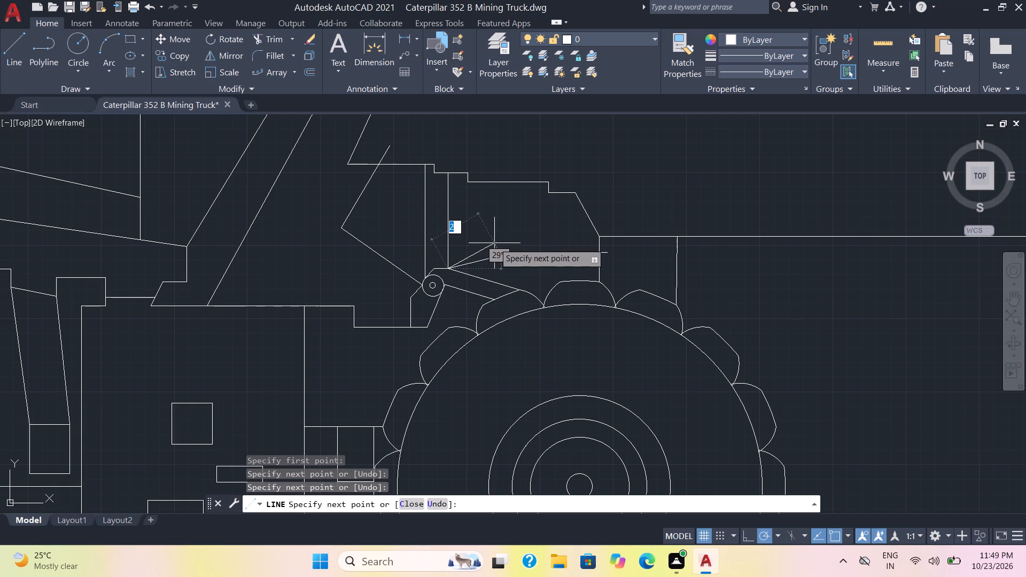
pyautogui.hotkey('ctrl', 'z')
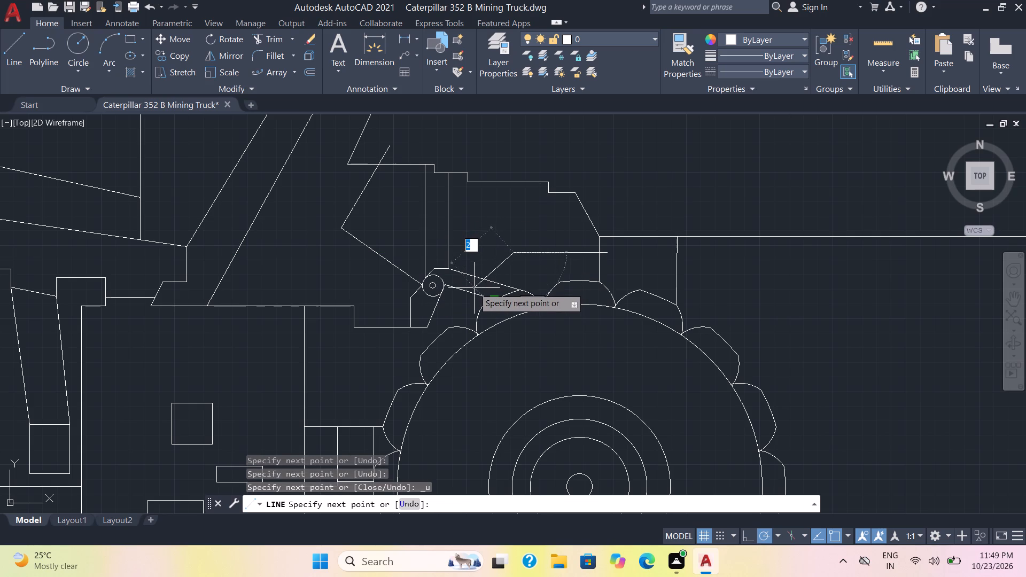
pyautogui.click(475, 286)
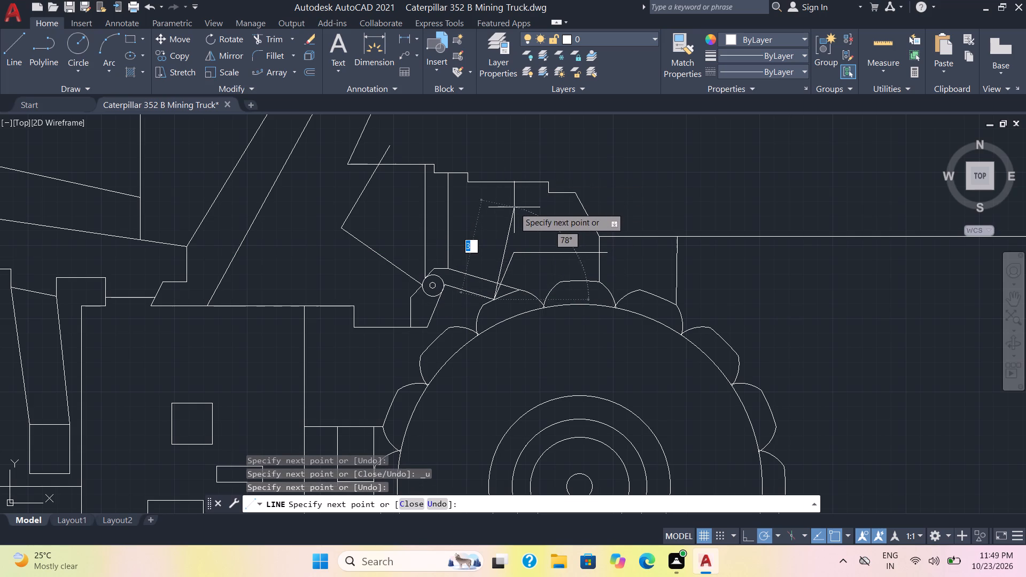
pyautogui.hotkey('ctrl', 'z')
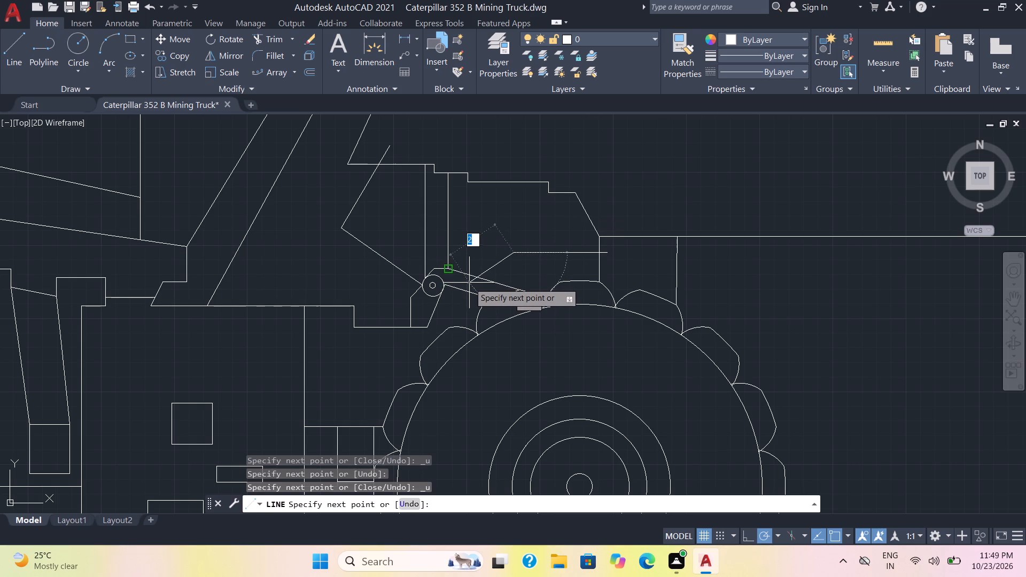
pyautogui.click(460, 299)
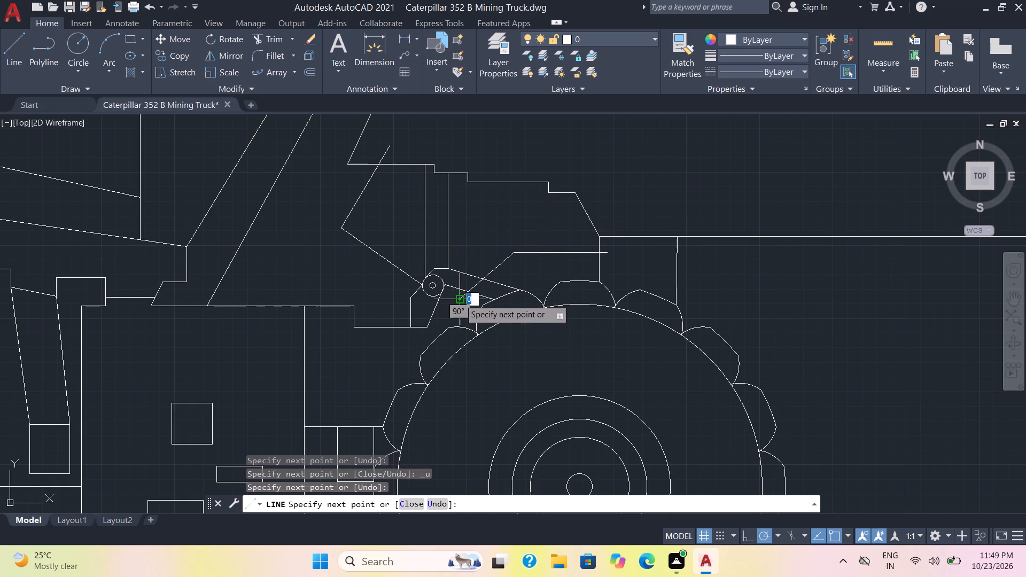
pyautogui.press('Escape')
# Trim the new sloping line back to the linkage arm's upper edge, removing the pieces across and below the arm.
pyautogui.click(270, 40)
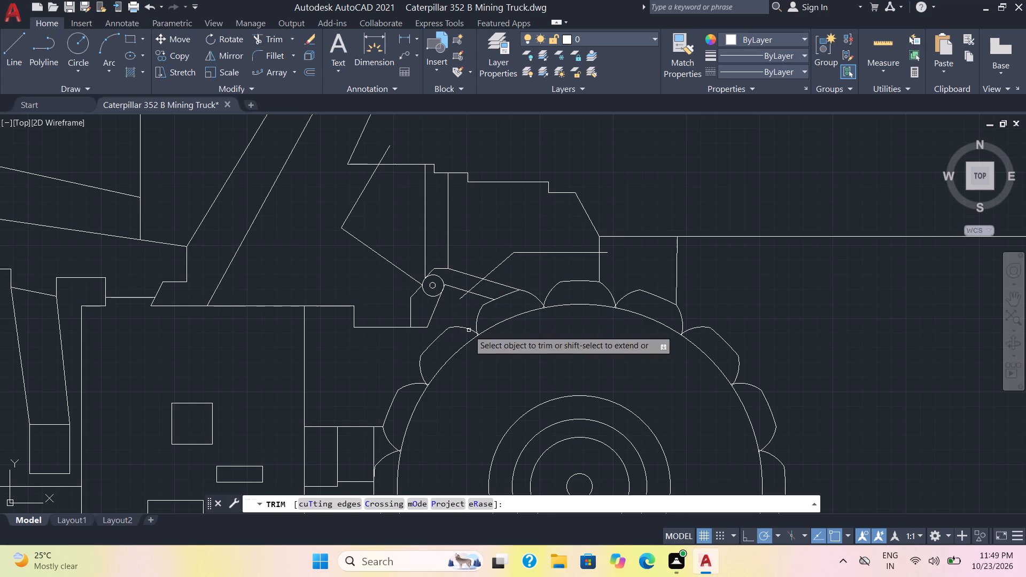
pyautogui.click(481, 278)
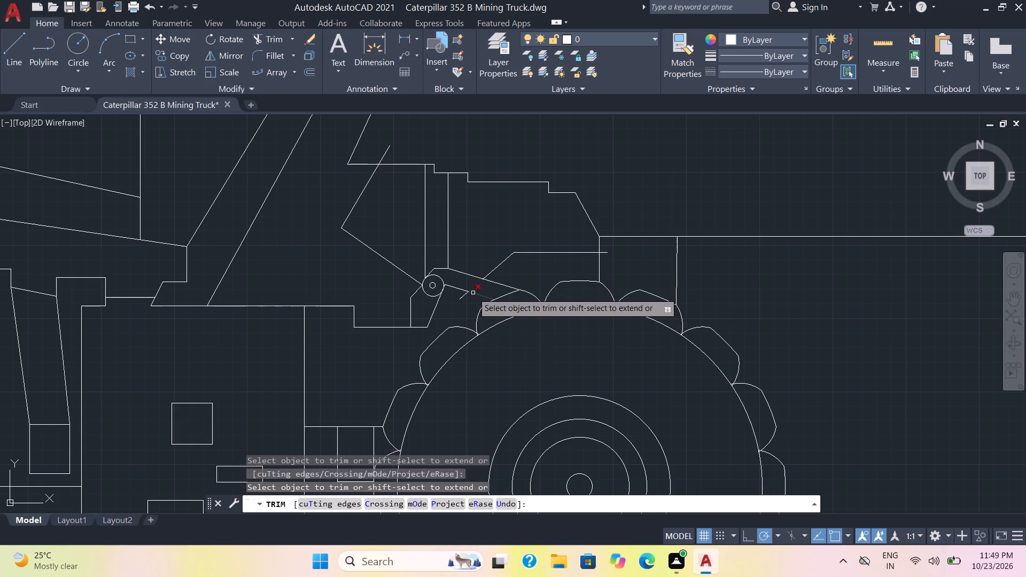
pyautogui.click(462, 298)
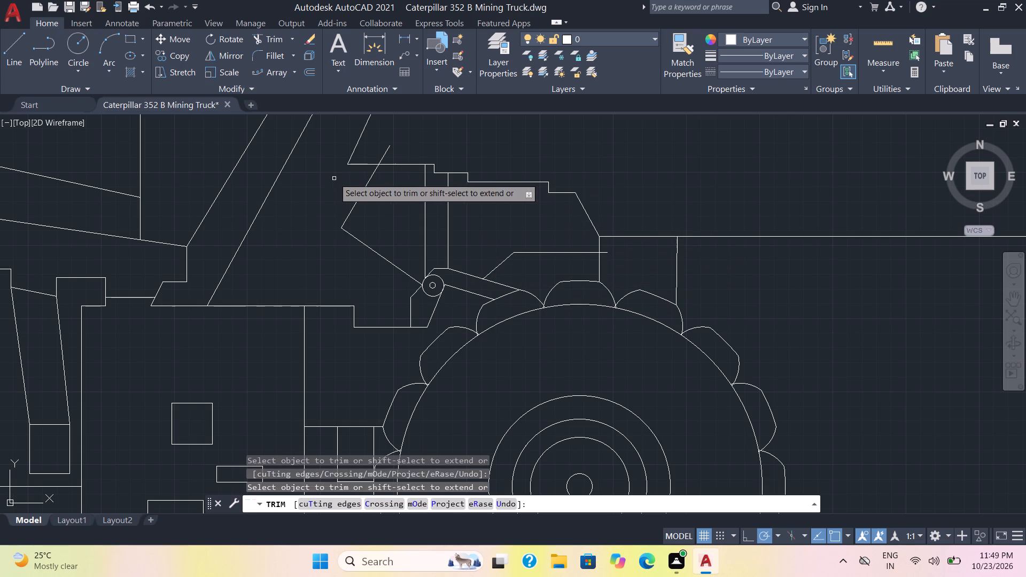
pyautogui.press('Escape')
# Draw a steep line from just below the new horizontal line up past the stepped body edge.
pyautogui.click(6, 45)
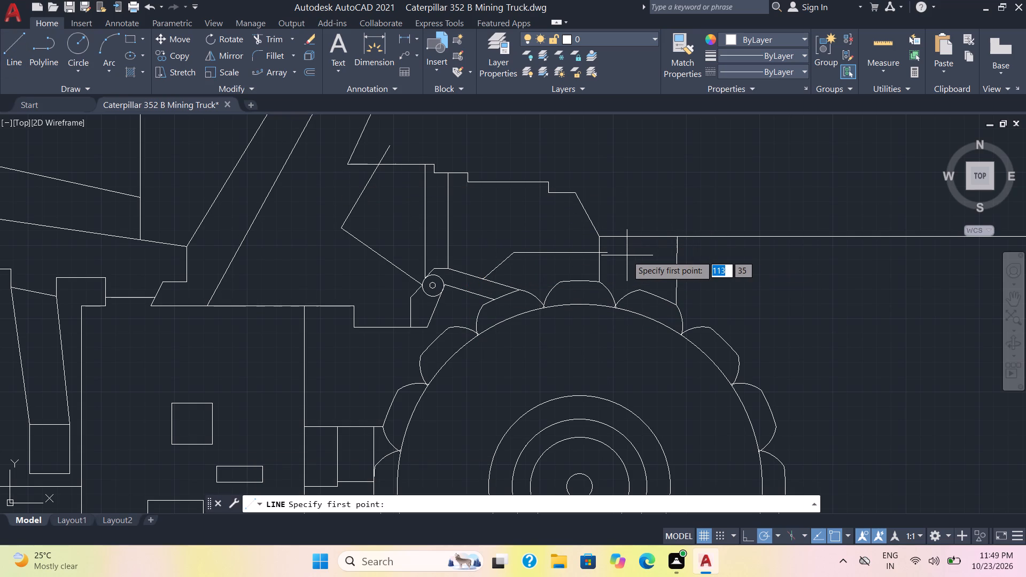
pyautogui.click(525, 261)
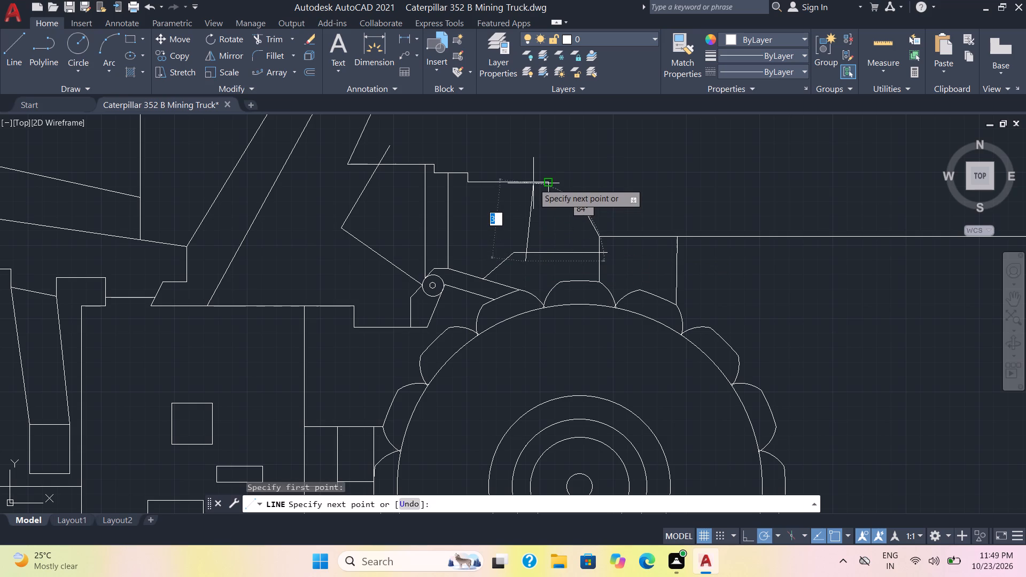
pyautogui.click(533, 183)
pyautogui.hotkey('ctrl', 'z')
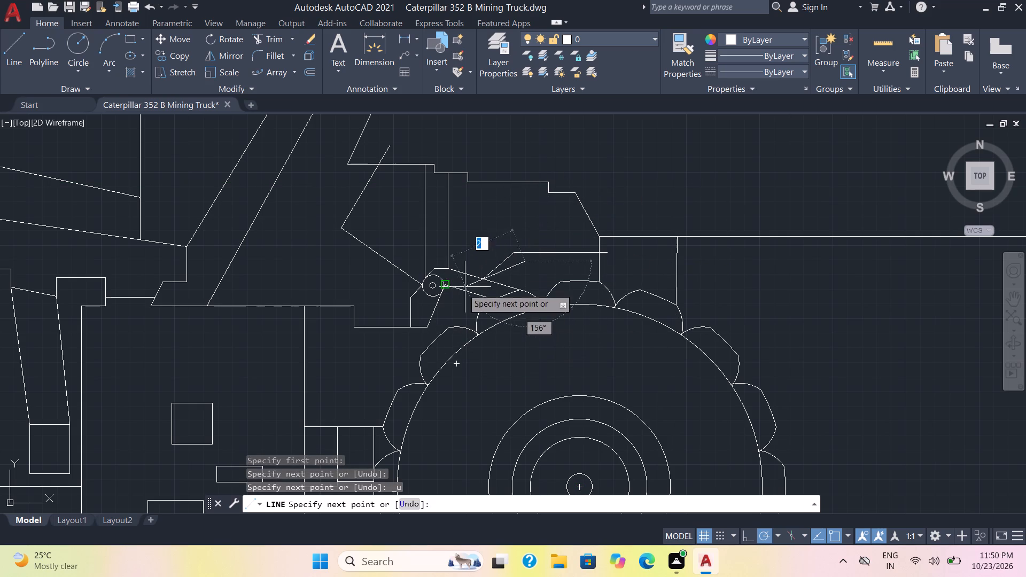
pyautogui.click(541, 164)
pyautogui.press('Escape')
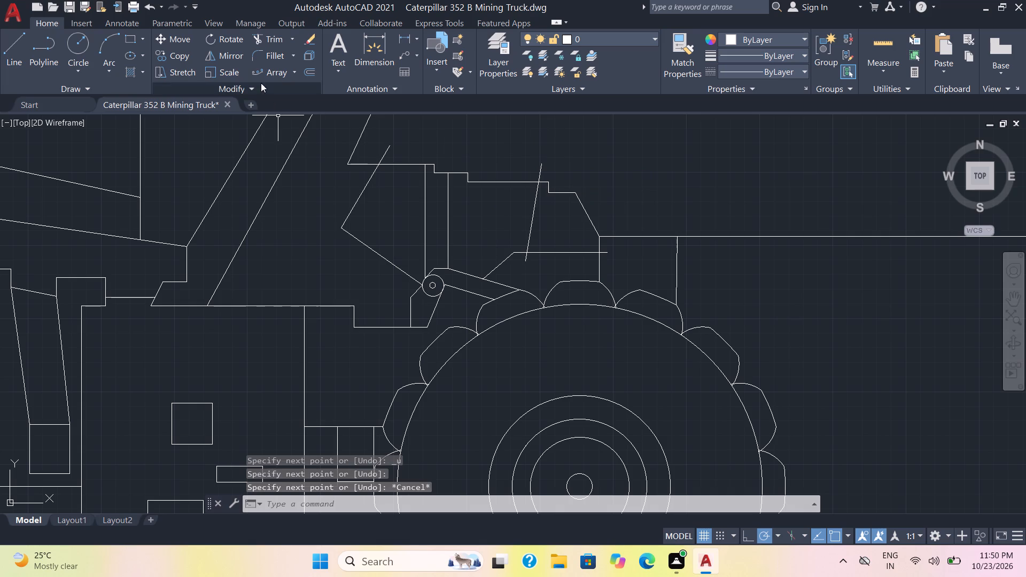
# Trim both ends of the steep line to the horizontal line and the stepped body edge.
pyautogui.click(258, 42)
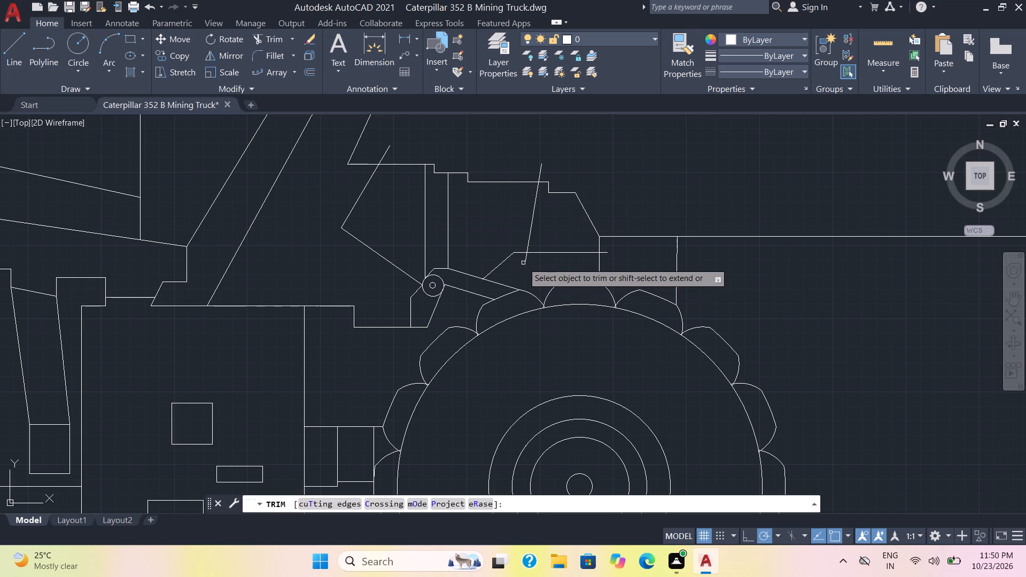
pyautogui.click(526, 261)
pyautogui.click(540, 167)
pyautogui.press('Escape')
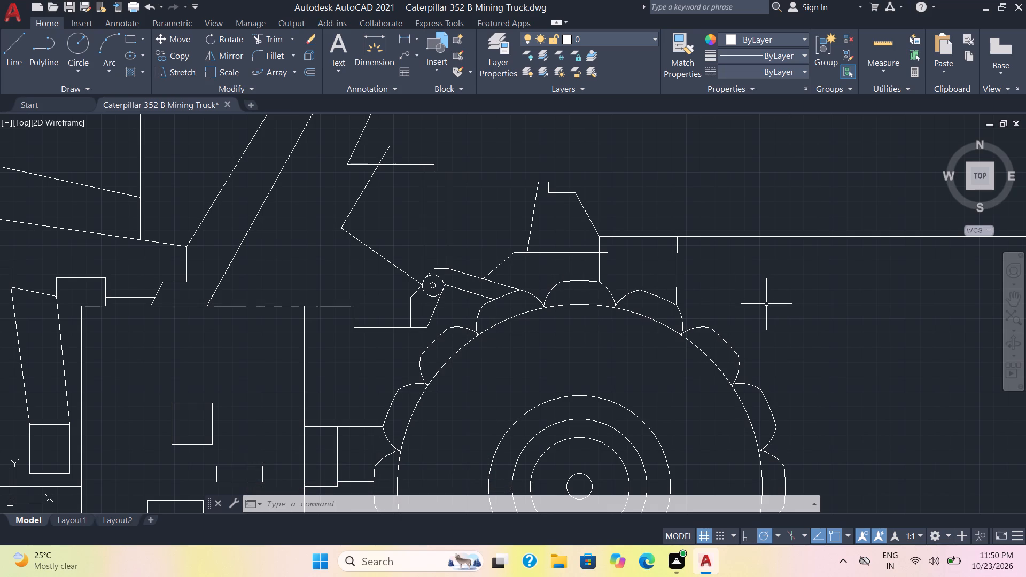
# Trim the end of the linkage's chassis-side sloping line that extends above the stepped body edge.
pyautogui.scroll(-2, 766, 306)
pyautogui.moveTo(764, 309); pyautogui.dragTo(666, 301, button='middle')
pyautogui.scroll(-1, 725, 312)
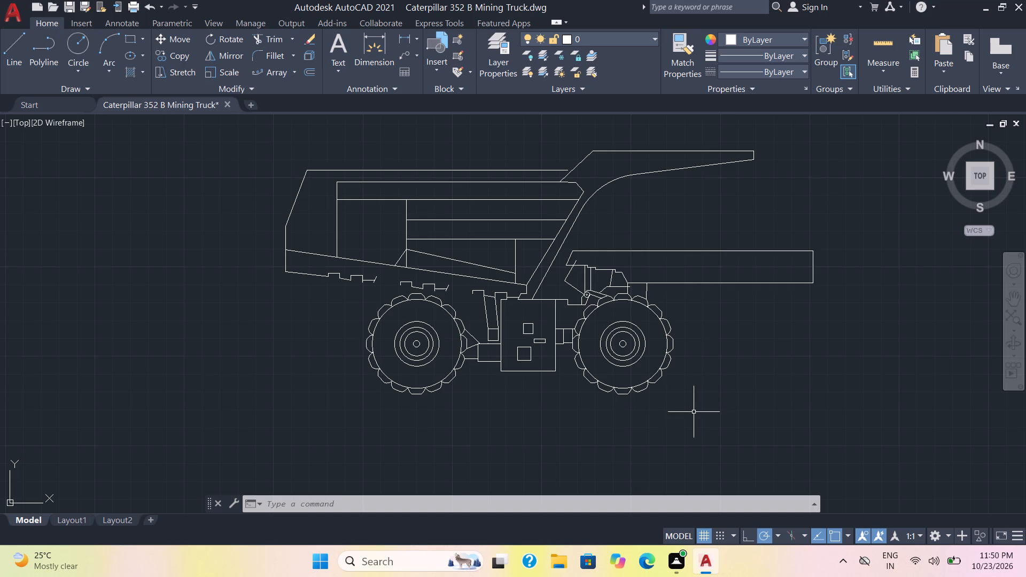
pyautogui.scroll(2, 648, 348)
pyautogui.moveTo(484, 243); pyautogui.dragTo(529, 403, button='middle')
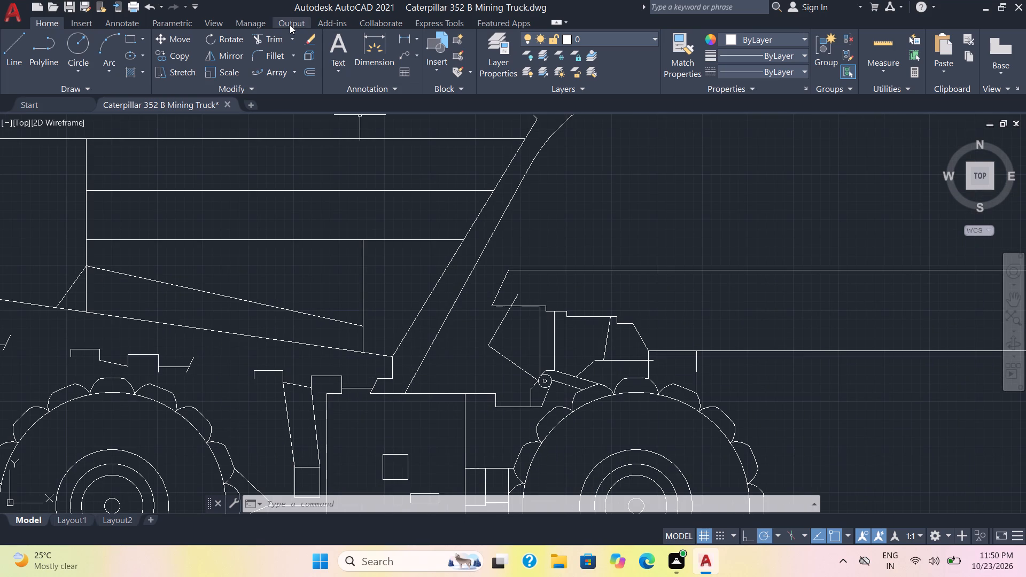
pyautogui.click(278, 44)
pyautogui.scroll(3, 571, 326)
pyautogui.moveTo(345, 228); pyautogui.dragTo(344, 228)
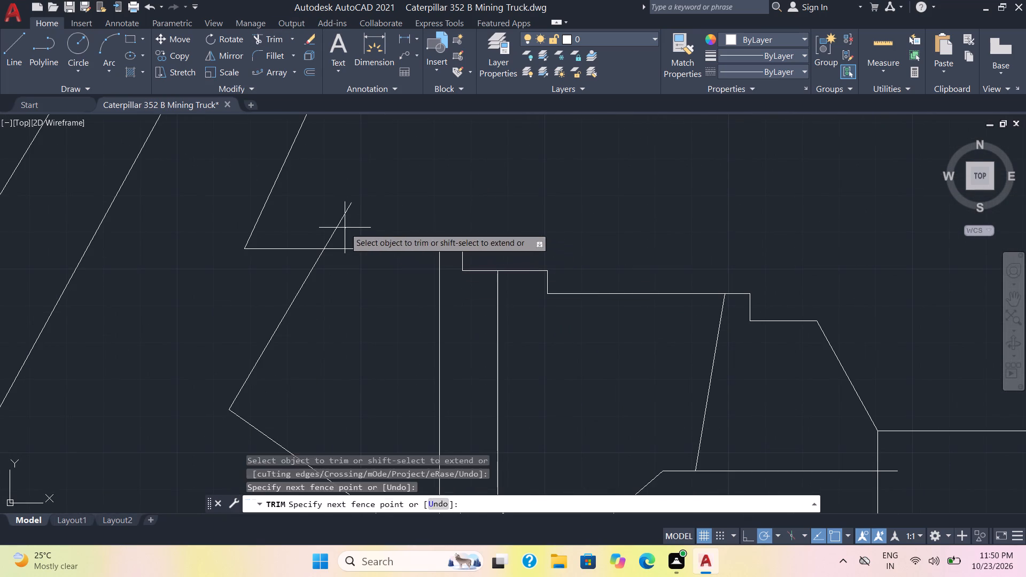
pyautogui.moveTo(344, 228); pyautogui.dragTo(320, 220)
pyautogui.click(318, 219)
pyautogui.press('Escape')
pyautogui.scroll(-3, 391, 281)
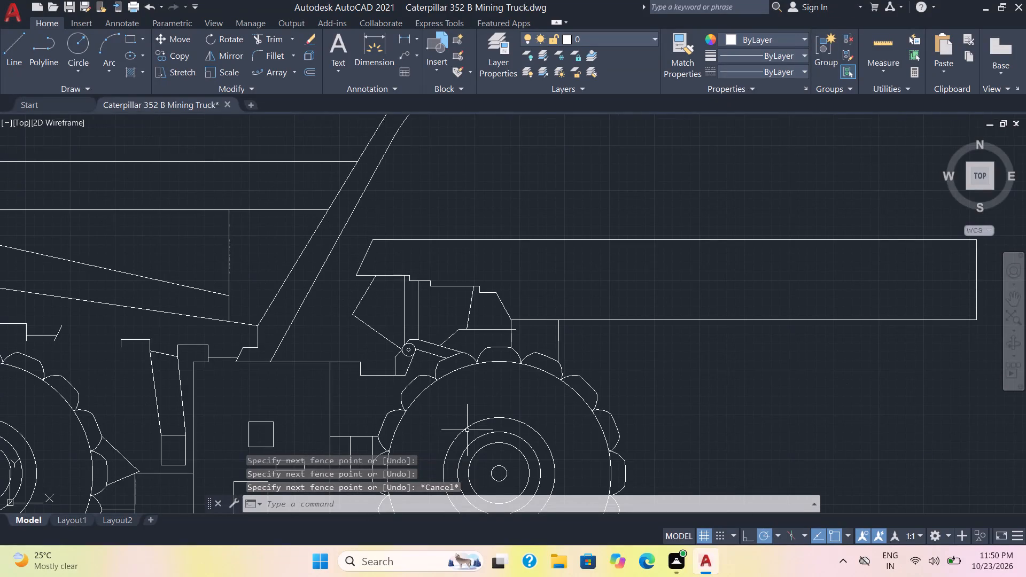
# Trim the end of the horizontal line that extends past the vertical above the front wheel.
pyautogui.moveTo(466, 429); pyautogui.dragTo(474, 348, button='middle')
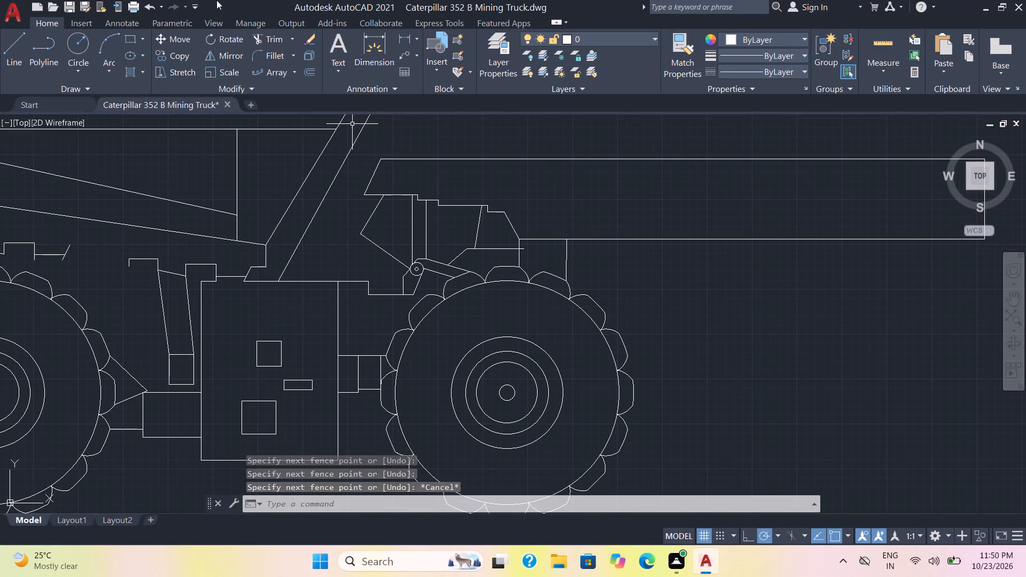
pyautogui.click(278, 34)
pyautogui.scroll(3, 485, 233)
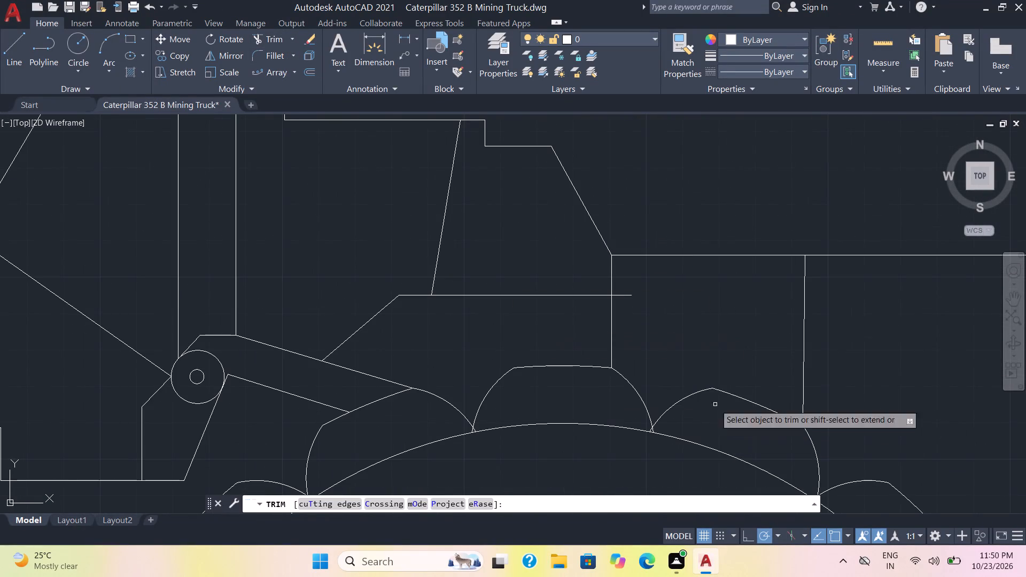
pyautogui.moveTo(629, 290); pyautogui.dragTo(629, 317)
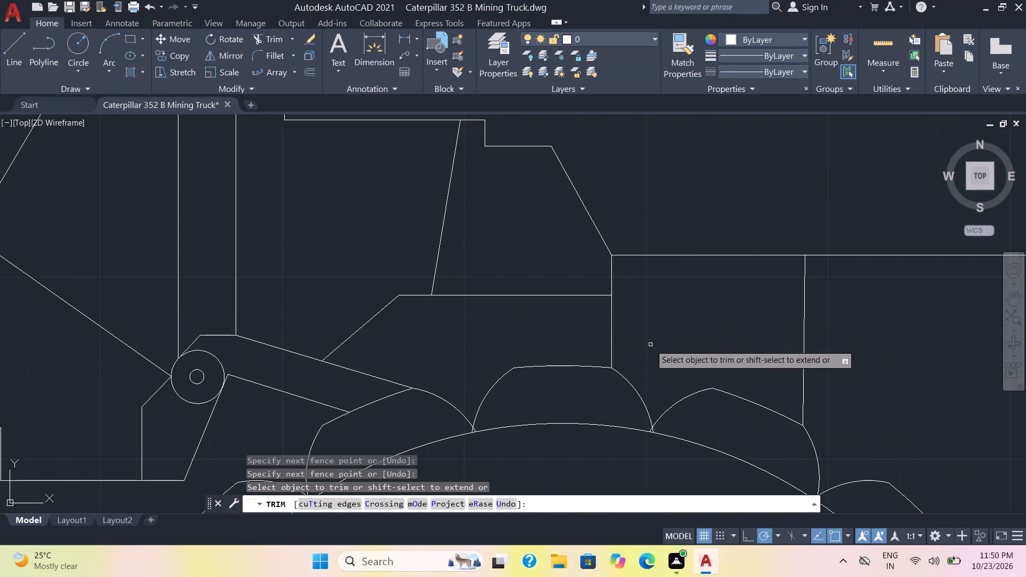
pyautogui.press('Escape')
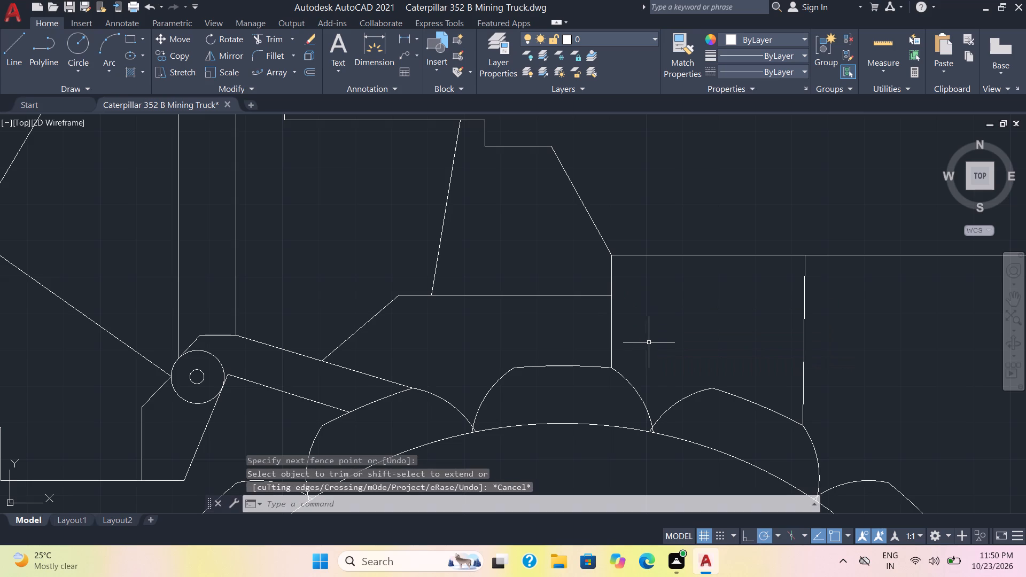
pyautogui.press('Escape')
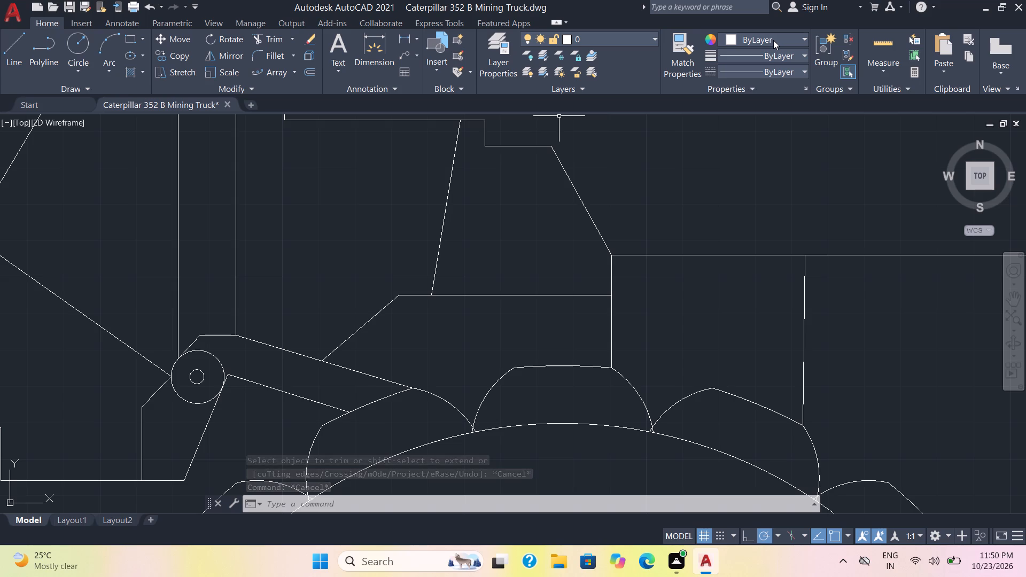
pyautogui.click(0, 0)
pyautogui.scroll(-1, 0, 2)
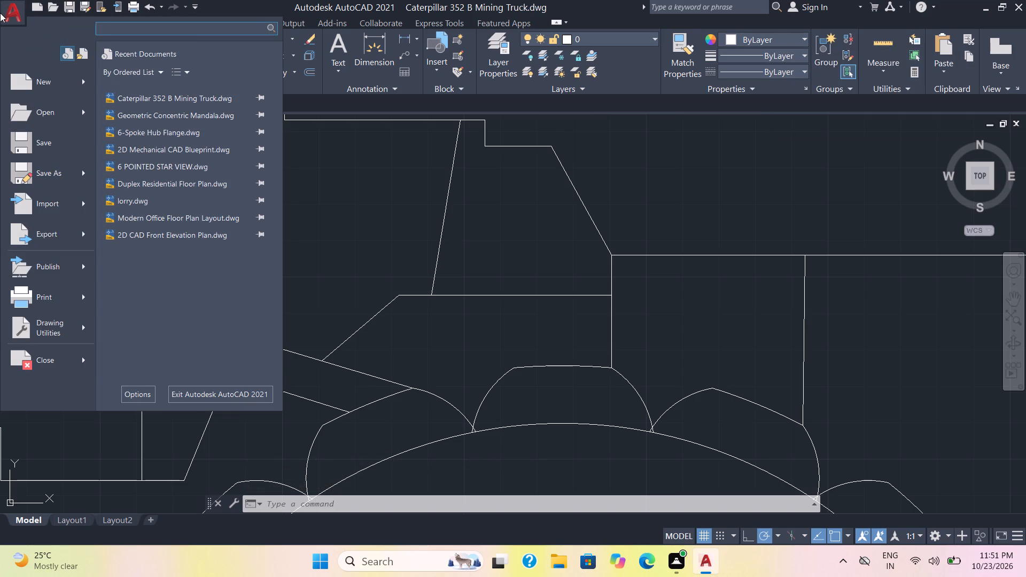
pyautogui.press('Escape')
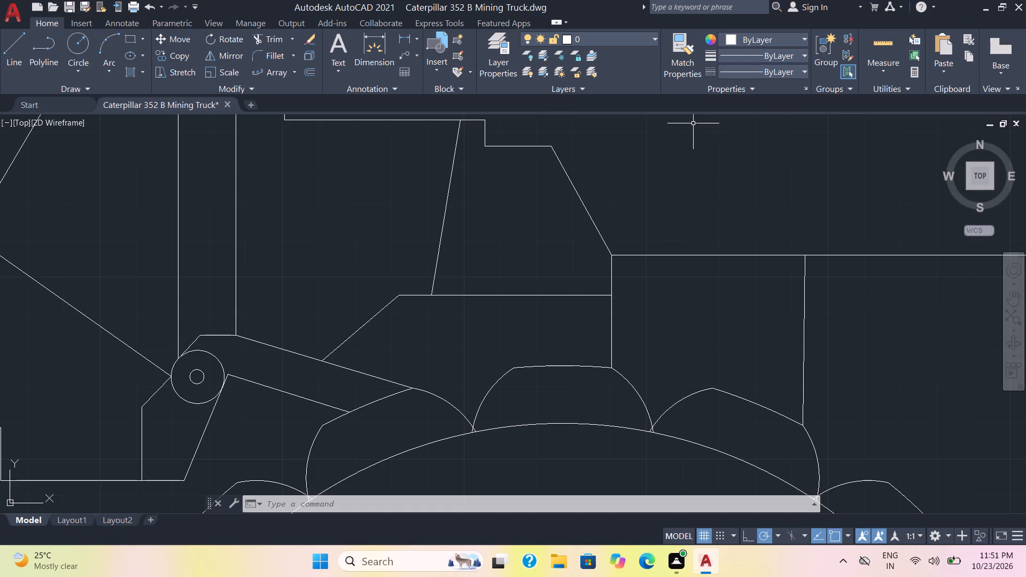
# Draw a square about 2 mm on each side from lines, ahead of the front wheel and below the long front body.
pyautogui.scroll(-4, 775, 247)
pyautogui.moveTo(792, 293); pyautogui.dragTo(660, 275, button='middle')
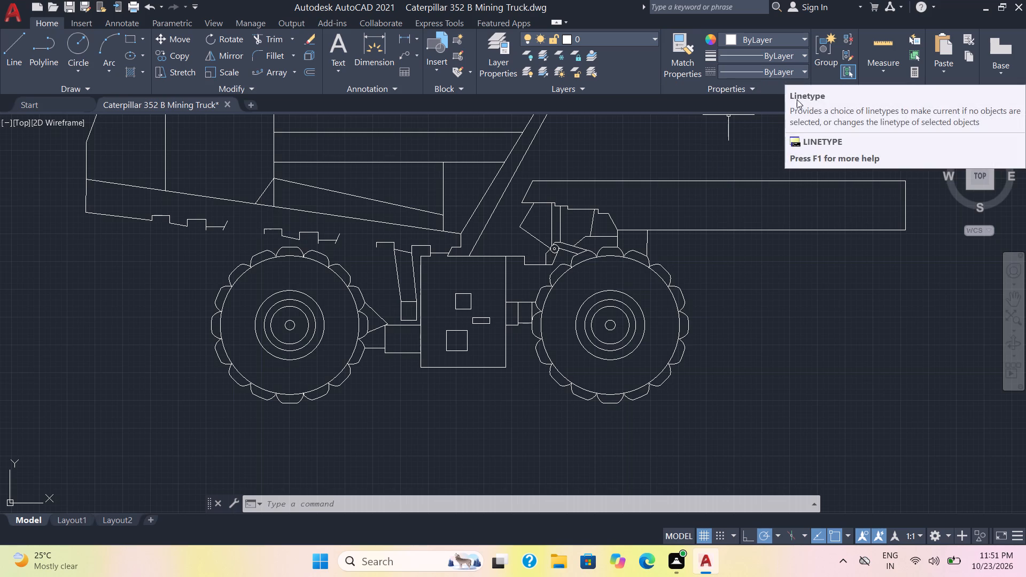
pyautogui.moveTo(795, 330); pyautogui.dragTo(644, 347, button='middle')
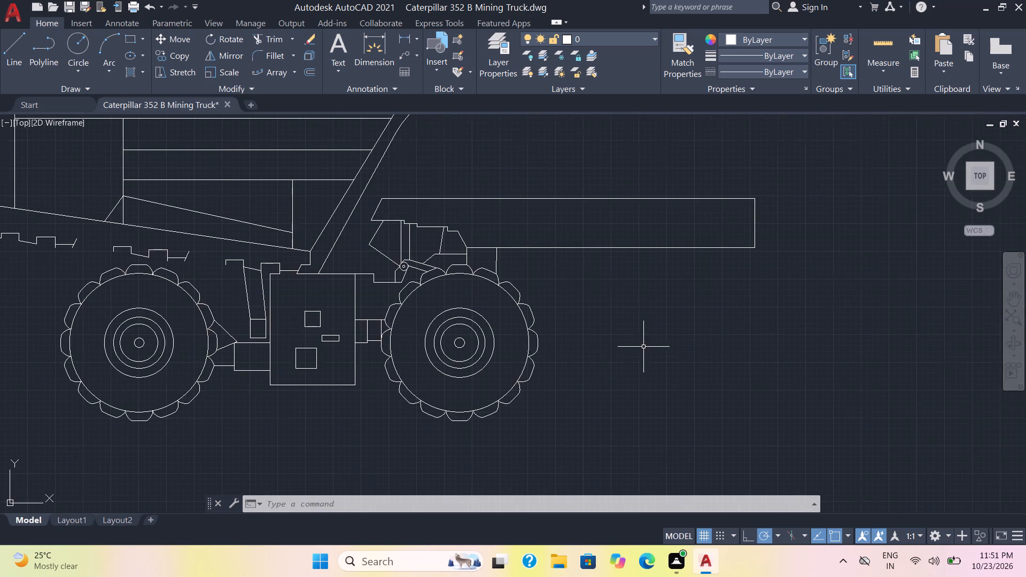
pyautogui.scroll(-2, 643, 347)
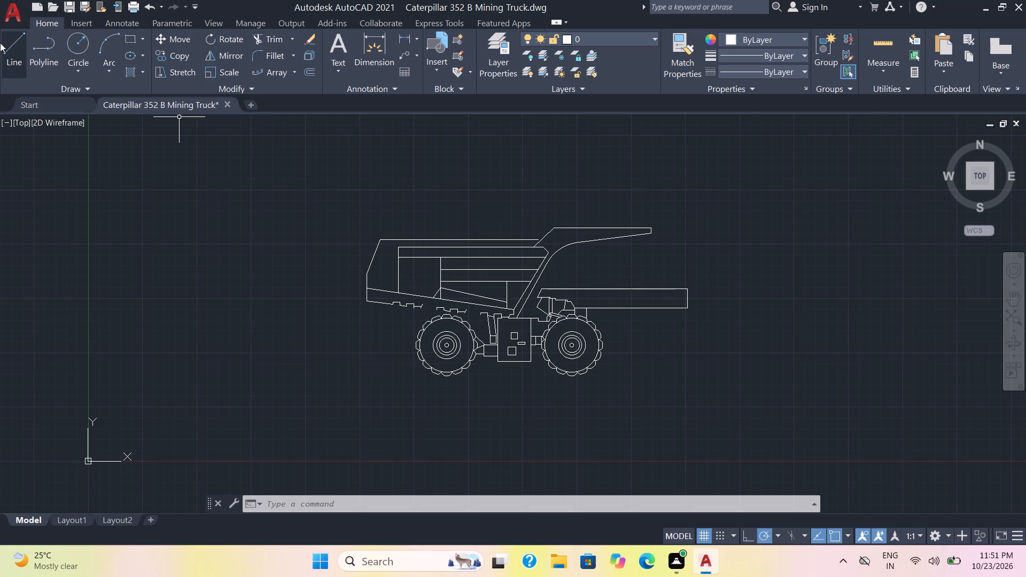
pyautogui.click(18, 38)
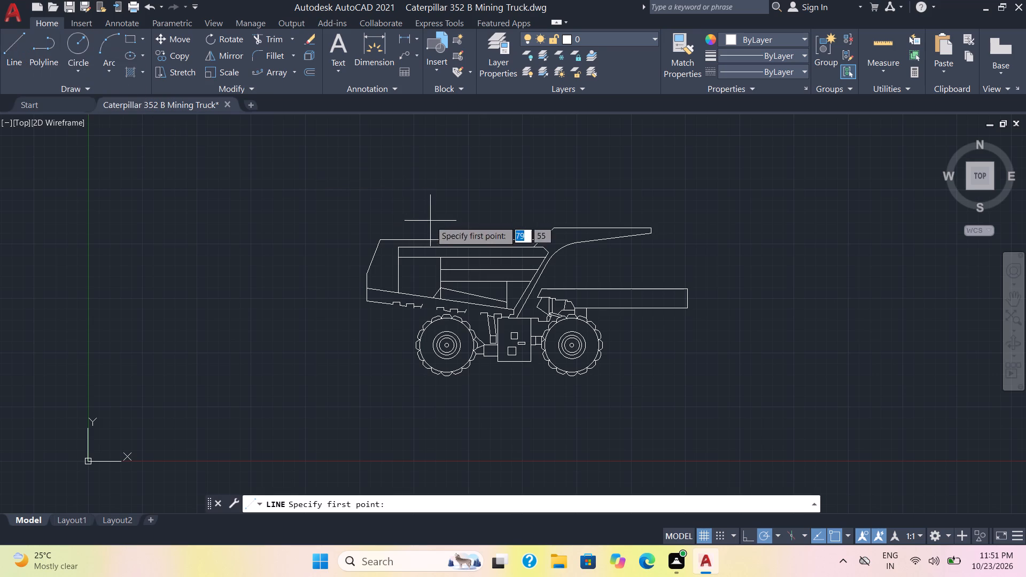
pyautogui.scroll(1, 648, 356)
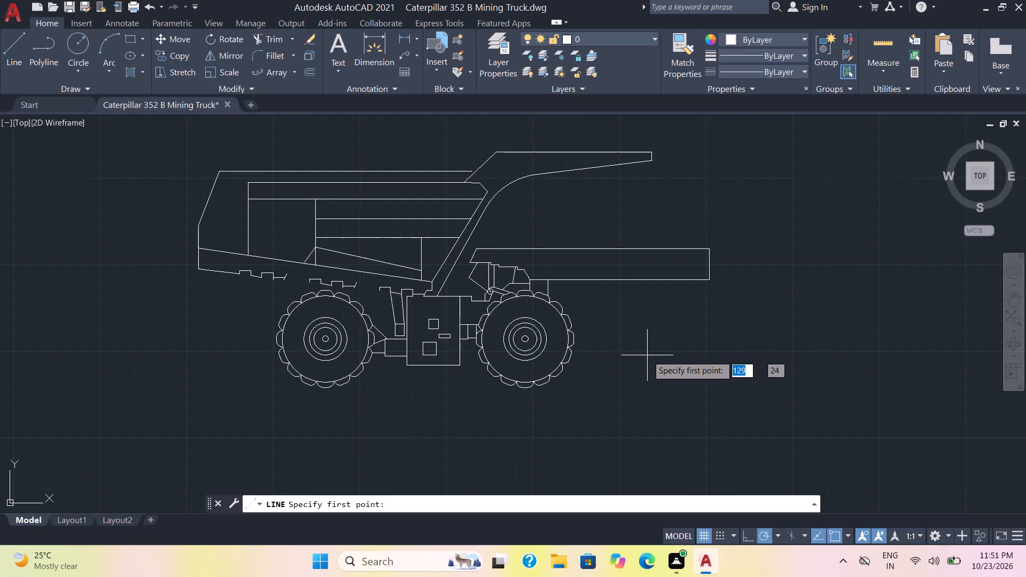
pyautogui.scroll(1, 648, 355)
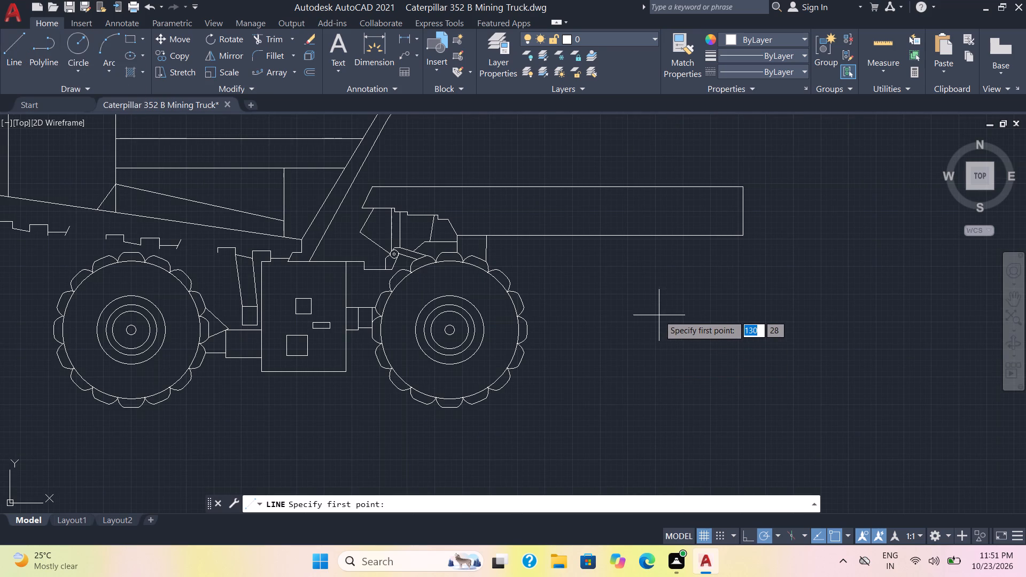
pyautogui.click(659, 357)
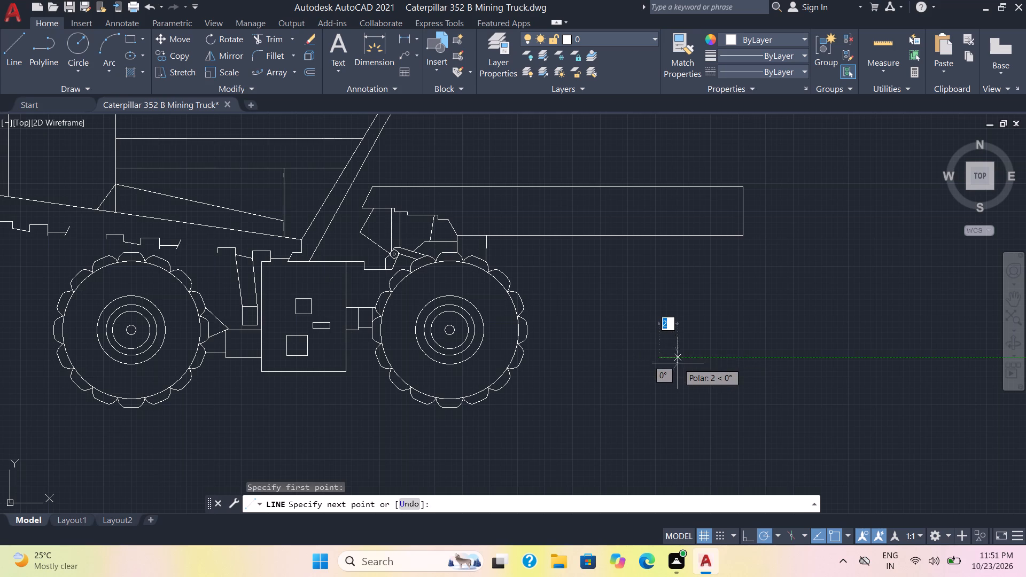
pyautogui.click(690, 358)
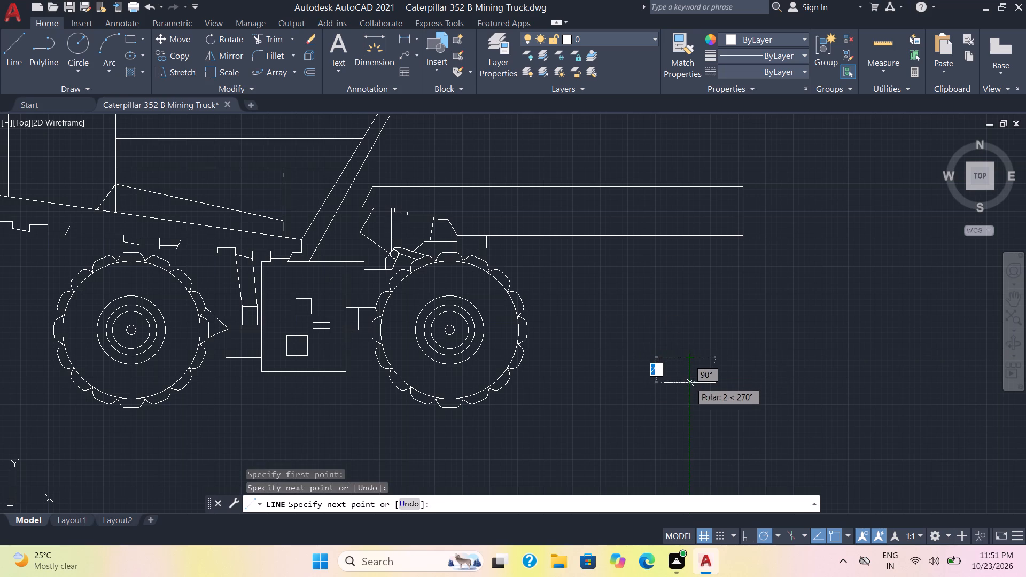
pyautogui.click(690, 384)
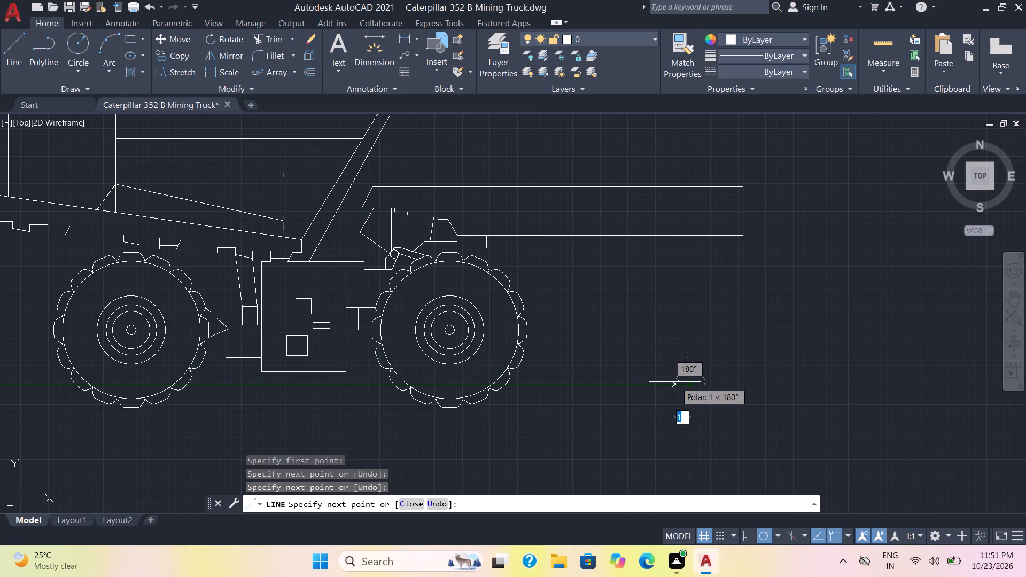
pyautogui.click(662, 384)
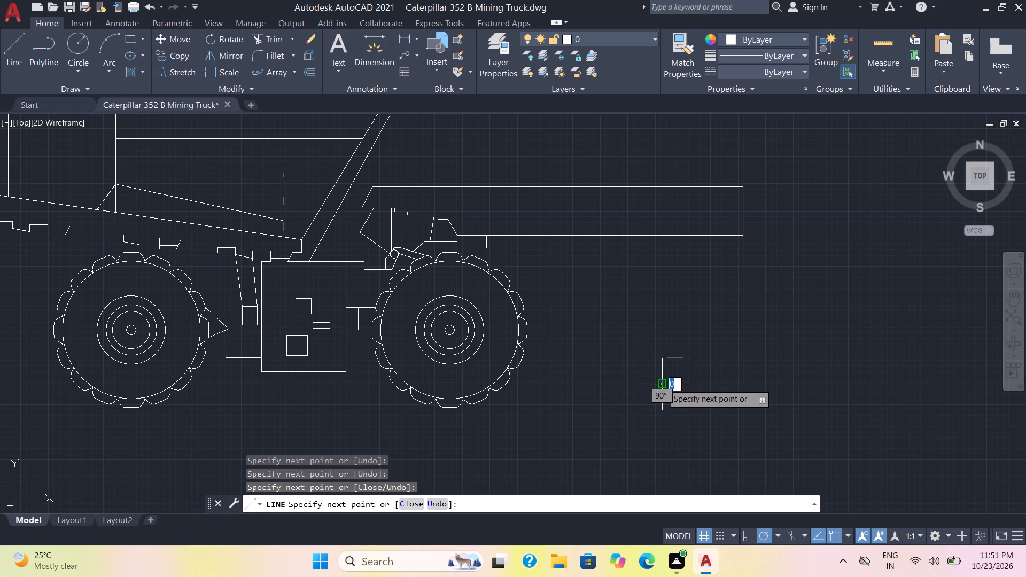
pyautogui.click(658, 355)
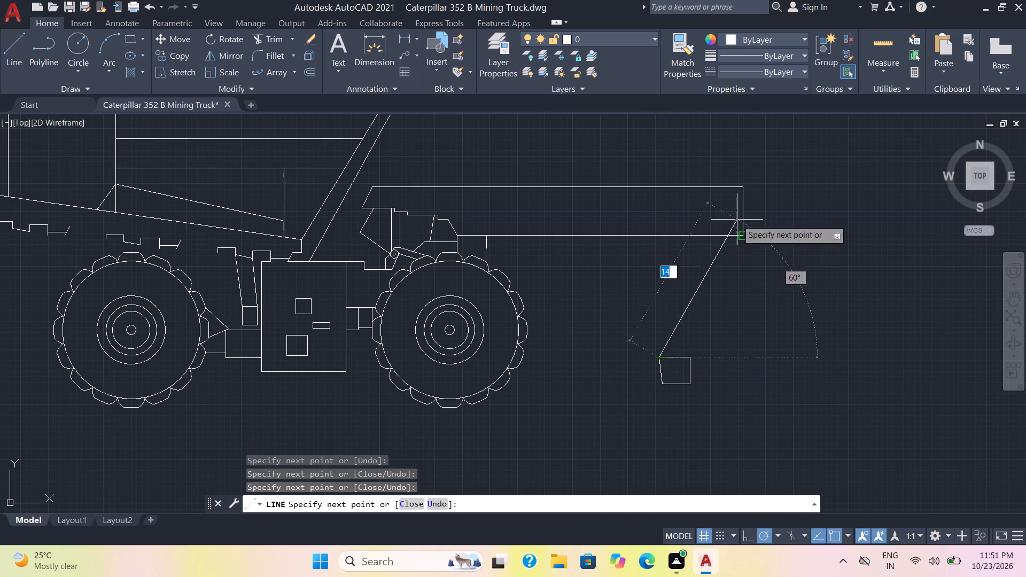
pyautogui.hotkey('ctrl', 'z')
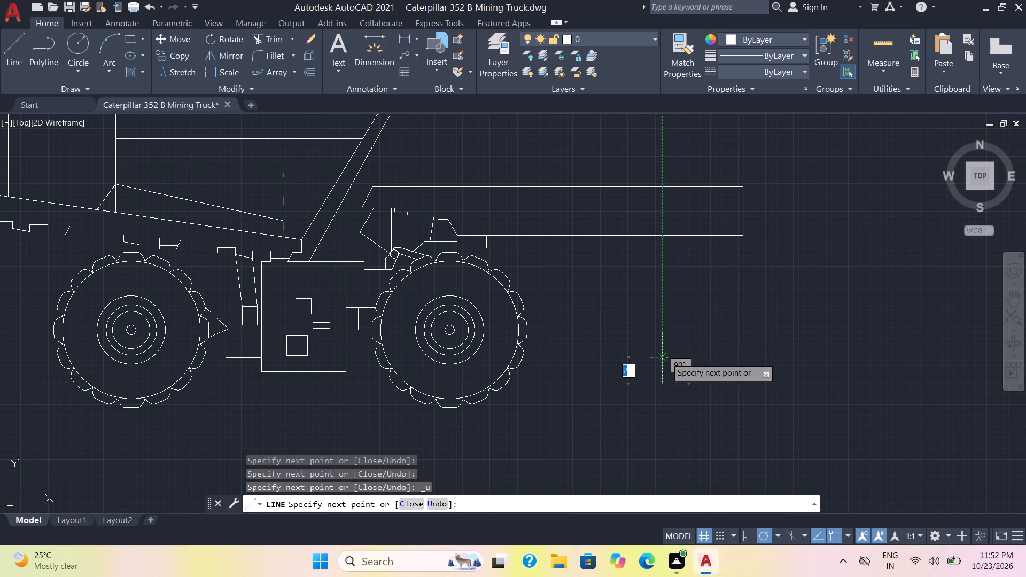
pyautogui.click(669, 357)
pyautogui.press('Escape')
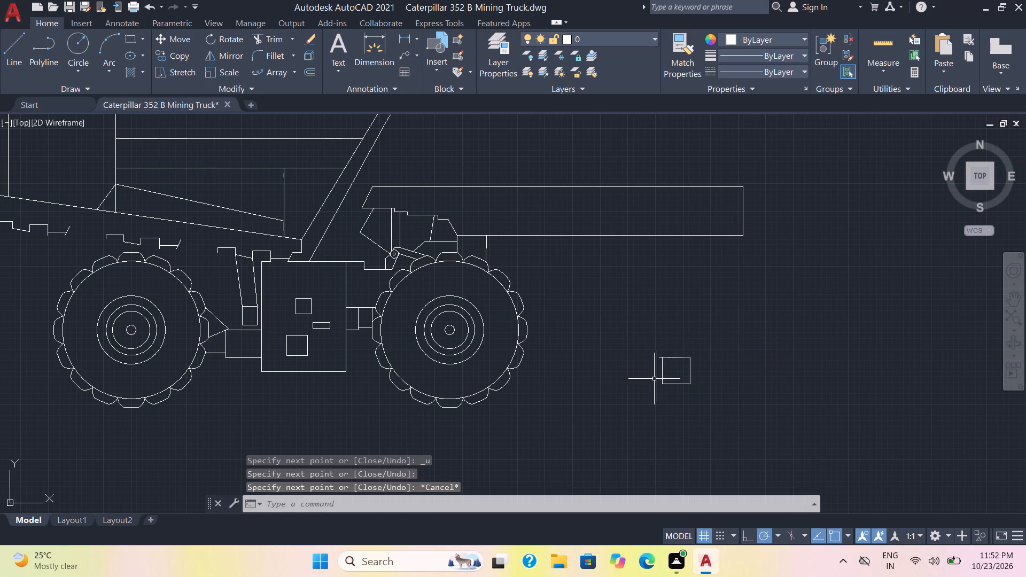
# Trim the short overhang of the small square's top edge past its wheel-side edge.
pyautogui.scroll(4, 643, 344)
pyautogui.moveTo(699, 373); pyautogui.dragTo(520, 213, button='middle')
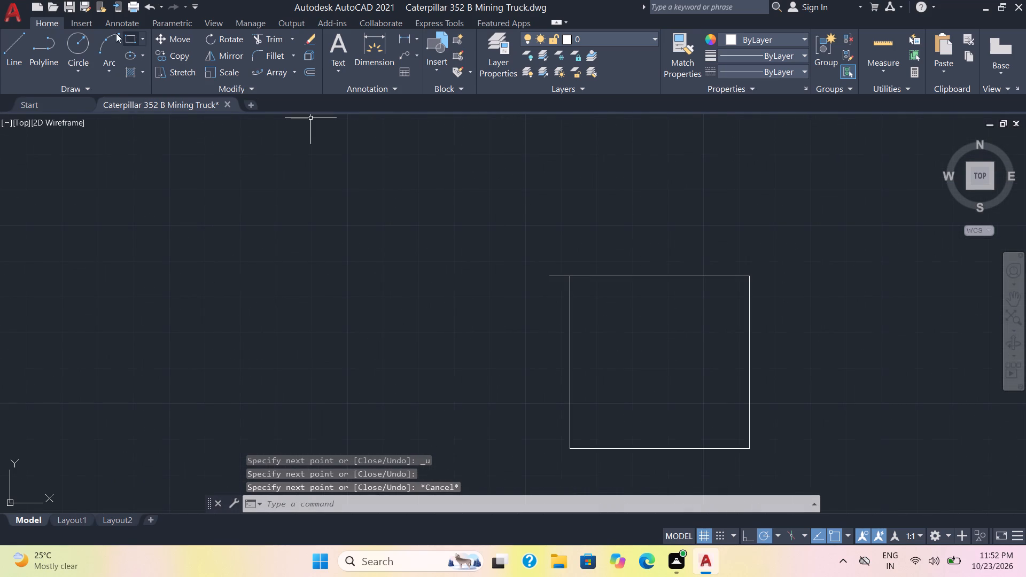
pyautogui.click(275, 37)
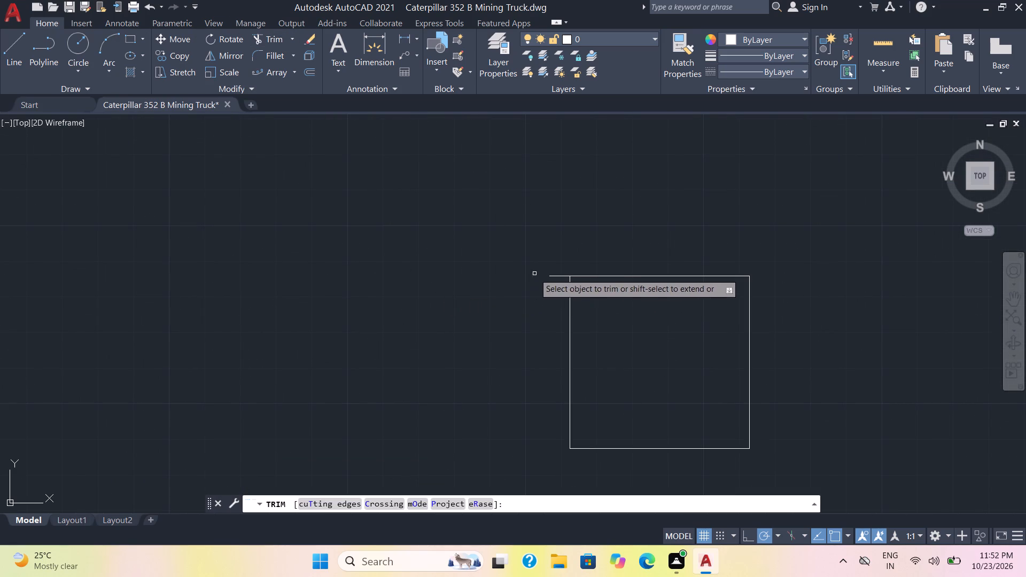
pyautogui.moveTo(557, 264); pyautogui.dragTo(562, 279)
pyautogui.press('Escape')
# Draw a sloping line about 13 mm long from the small square's lower wheel-side corner to the front tyre's outermost tread lug.
pyautogui.scroll(-3, 551, 280)
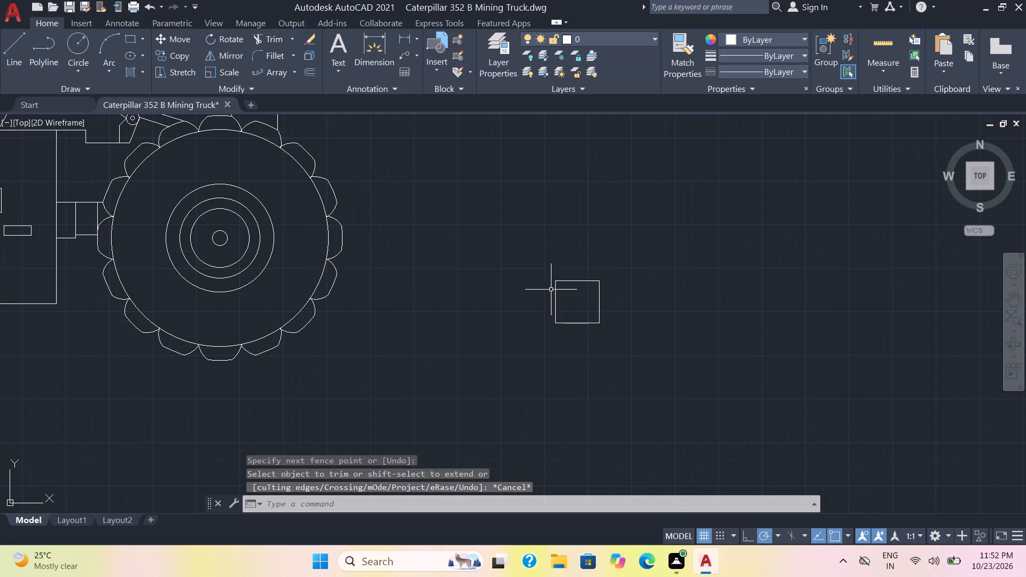
pyautogui.scroll(-2, 562, 321)
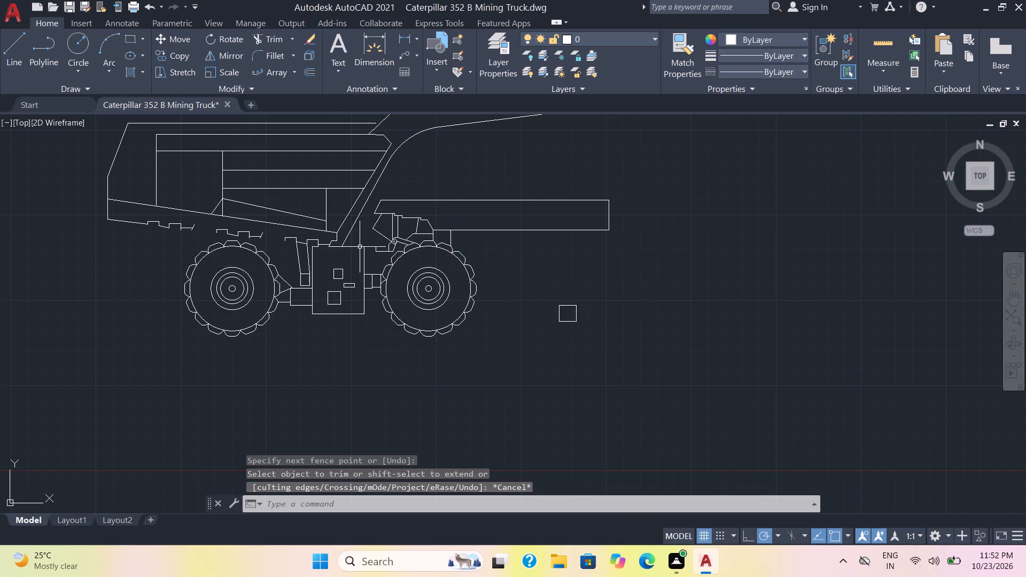
pyautogui.click(12, 40)
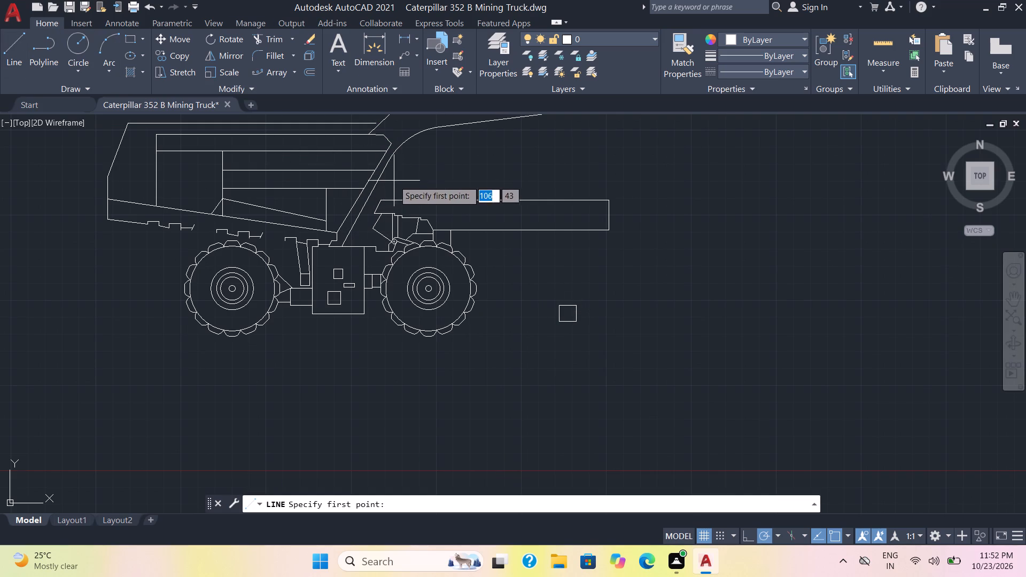
pyautogui.click(557, 319)
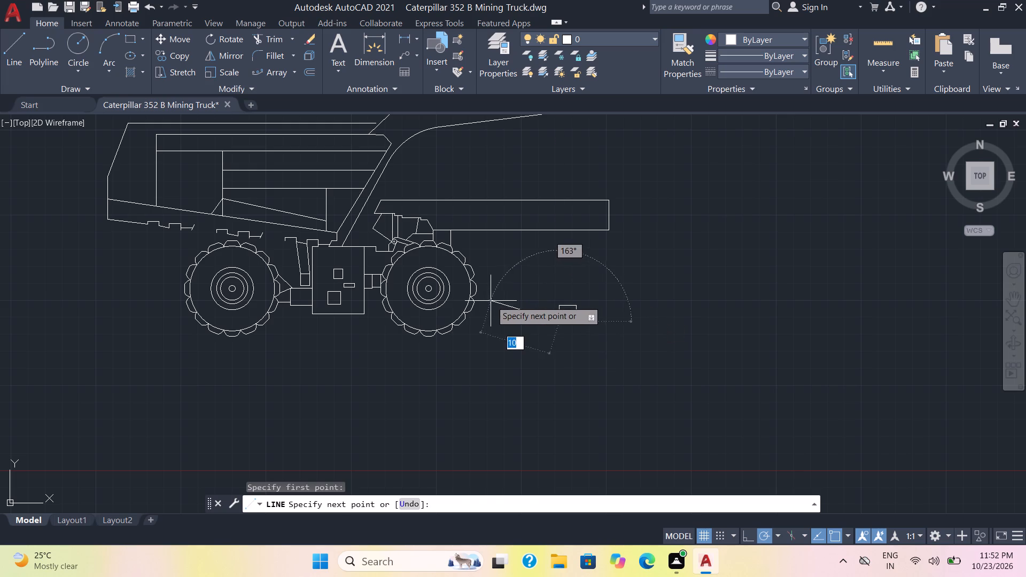
pyautogui.scroll(3, 476, 296)
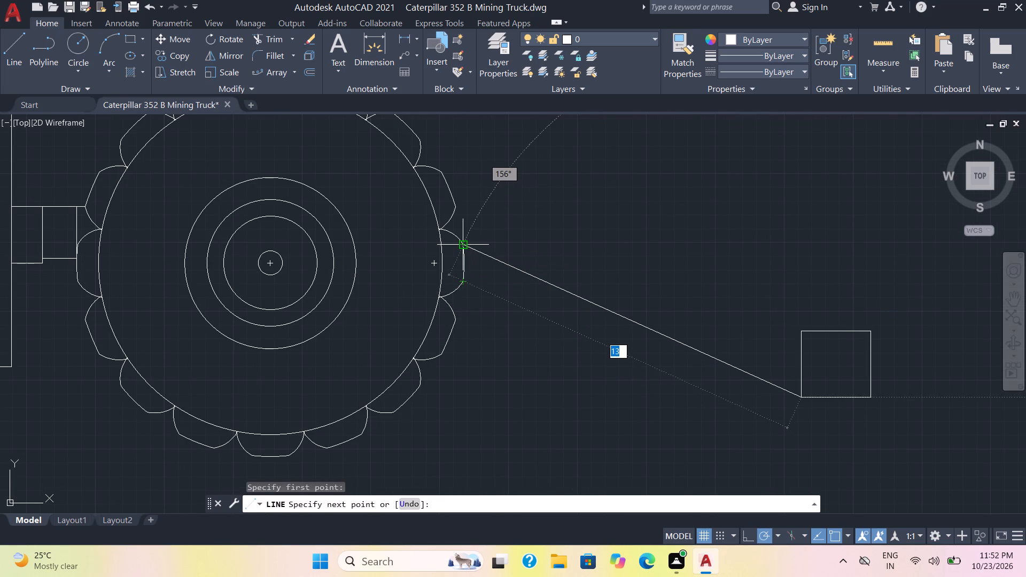
pyautogui.click(463, 282)
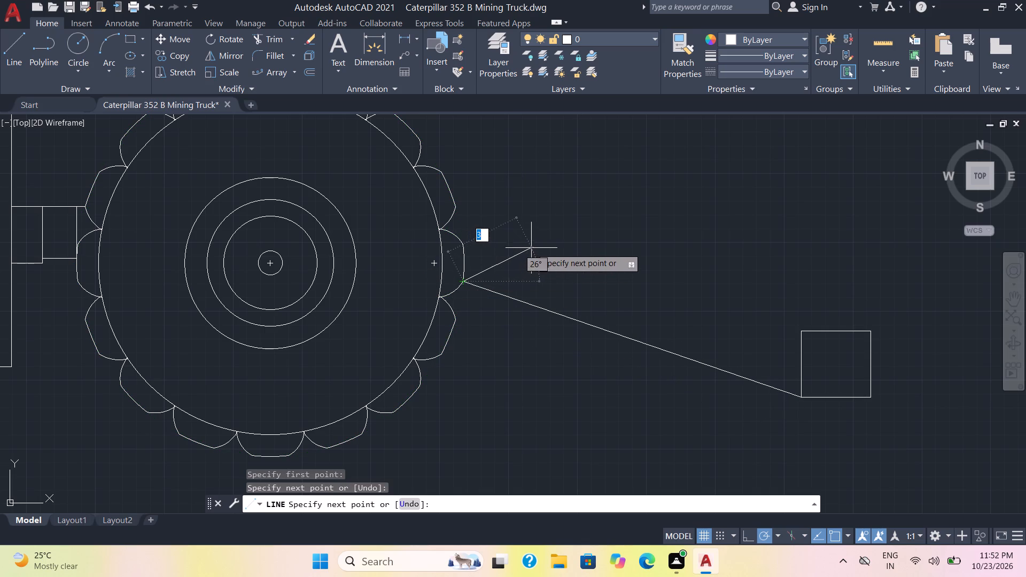
pyautogui.press('Escape')
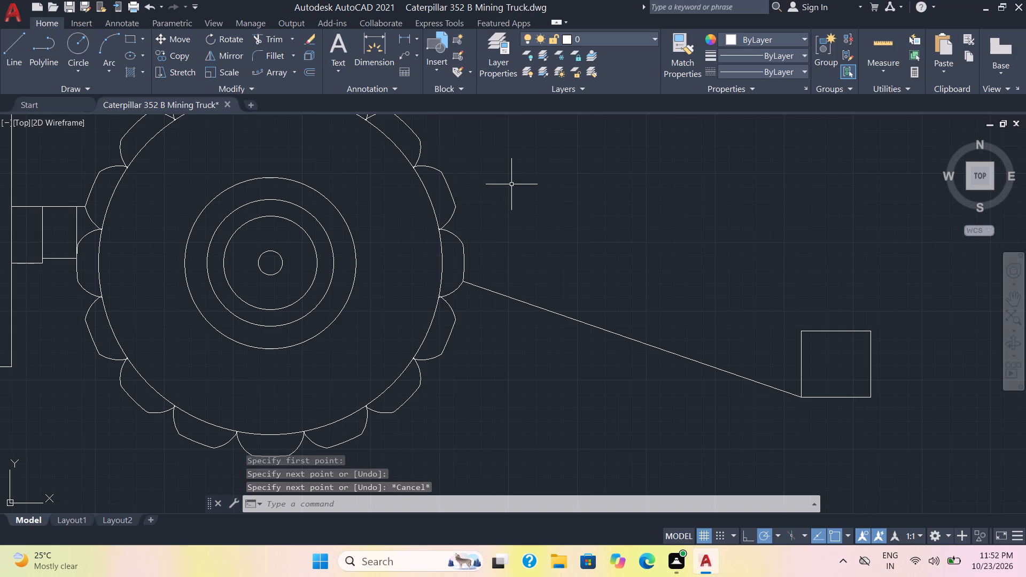
# Draw a narrow vertical post about 12 mm tall, closed at the top, from inside the small square past the long body's lower edge.
pyautogui.moveTo(514, 198); pyautogui.dragTo(285, 252, button='middle')
pyautogui.scroll(1, 285, 252)
pyautogui.click(19, 49)
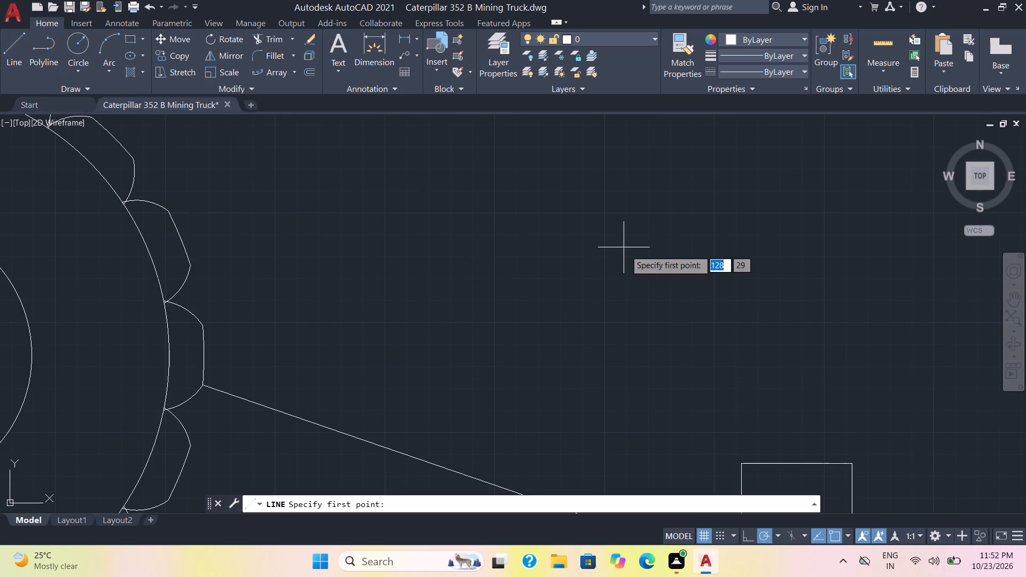
pyautogui.scroll(-2, 699, 318)
pyautogui.moveTo(732, 337); pyautogui.dragTo(623, 329, button='middle')
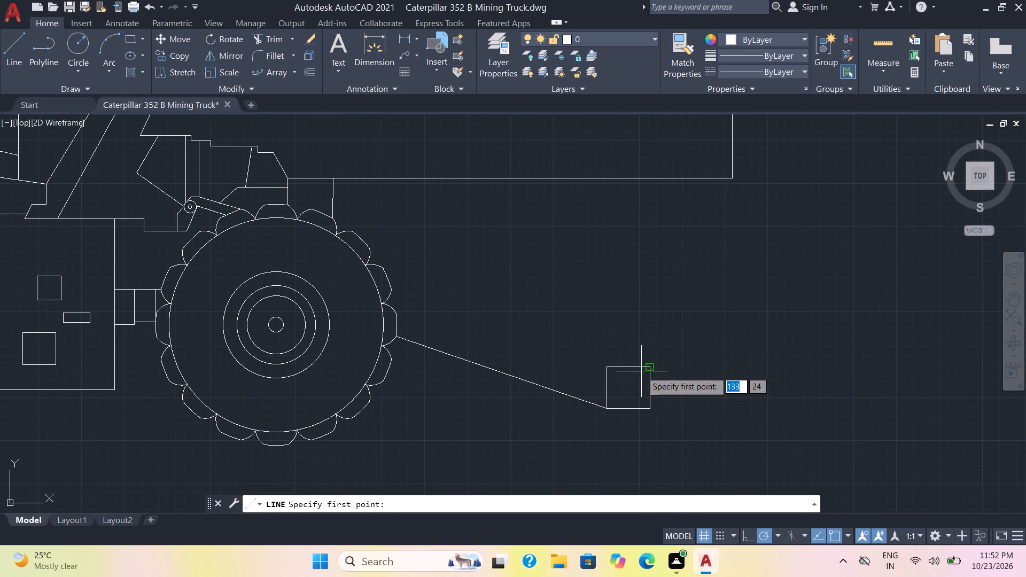
pyautogui.scroll(1, 624, 360)
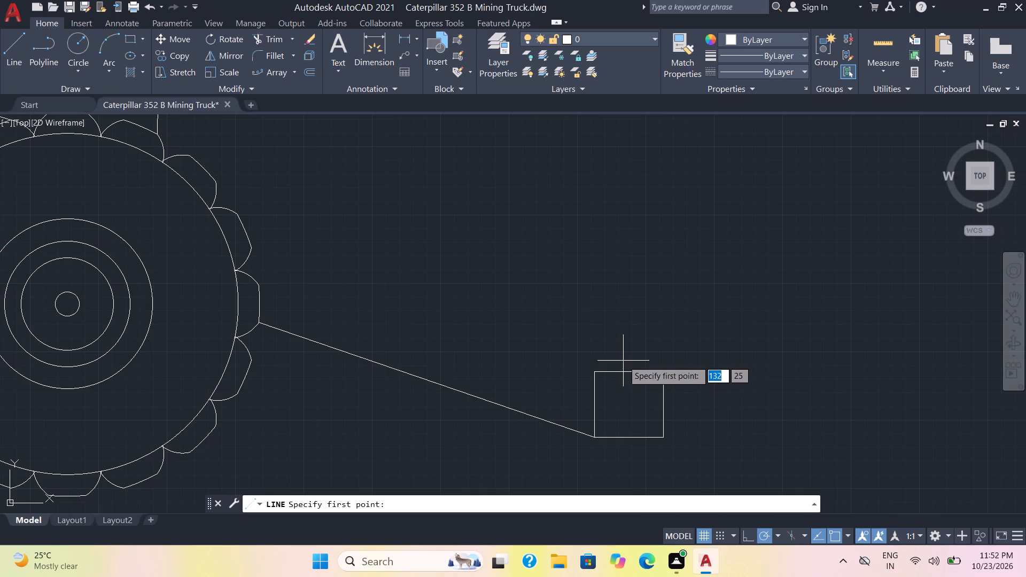
pyautogui.click(616, 387)
pyautogui.scroll(-1, 607, 253)
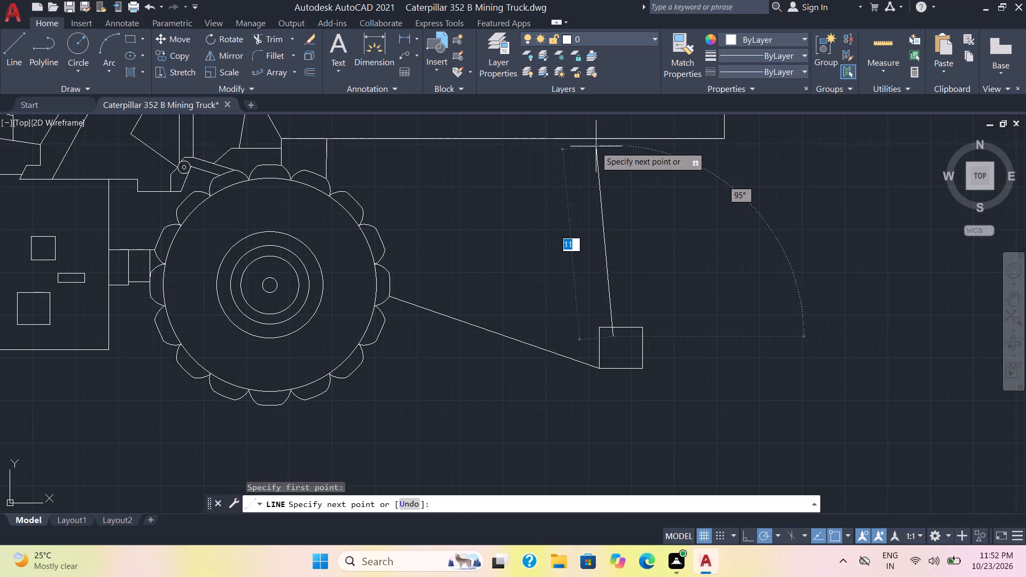
pyautogui.click(615, 122)
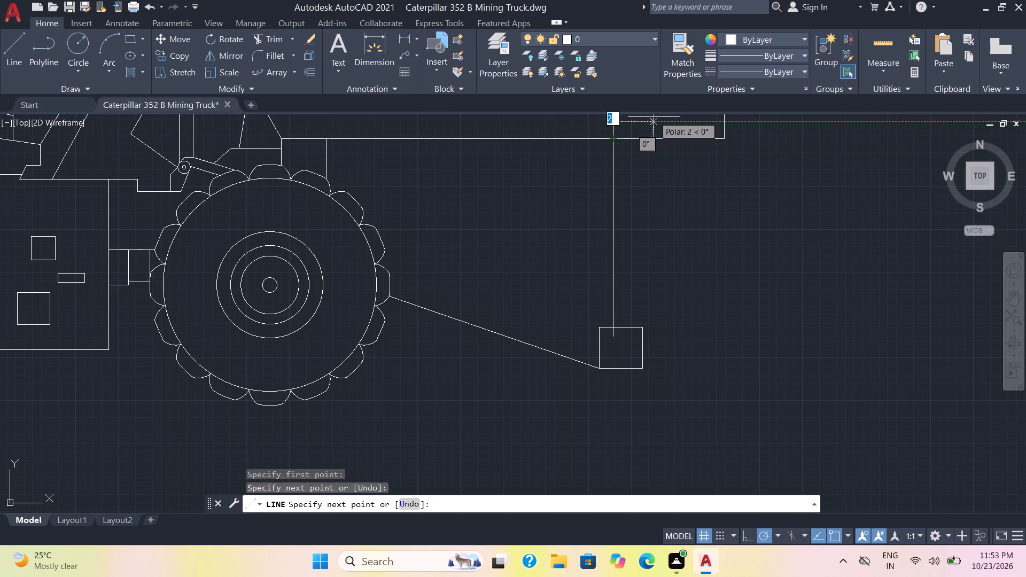
pyautogui.click(627, 120)
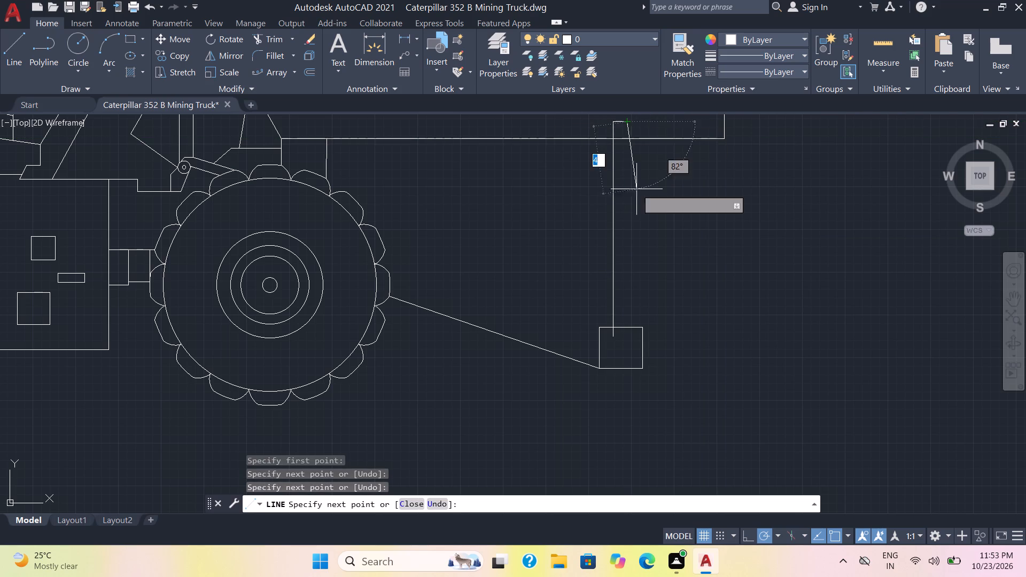
pyautogui.click(626, 335)
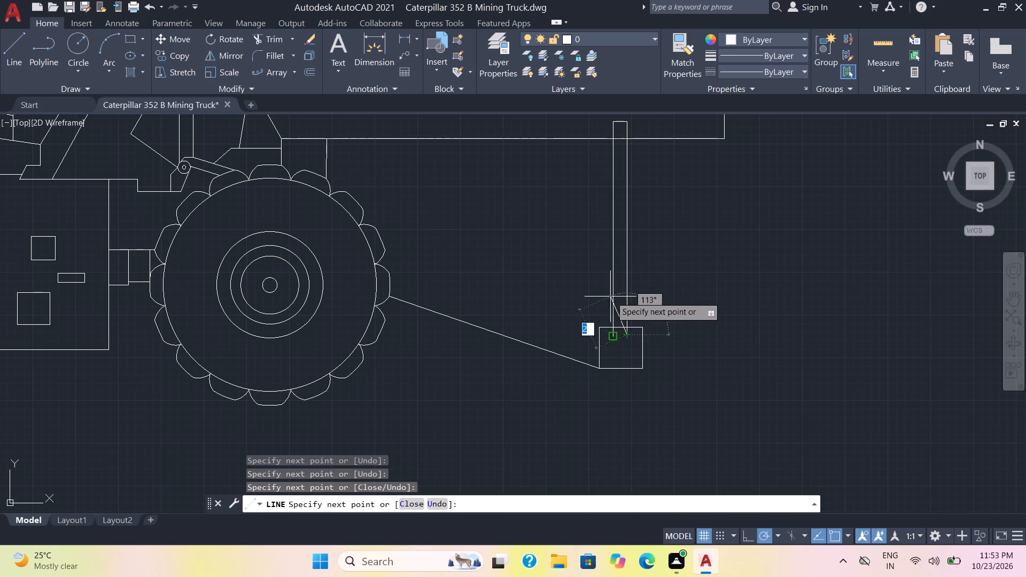
pyautogui.press('Escape')
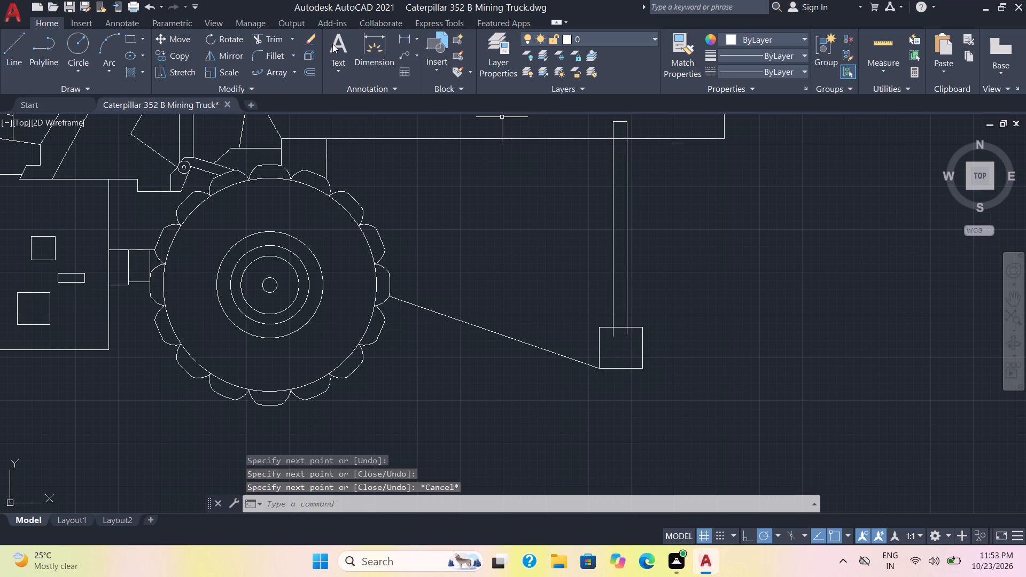
# Trim the lower ends of both post lines where they extend inside the small square.
pyautogui.click(281, 36)
pyautogui.scroll(2, 514, 260)
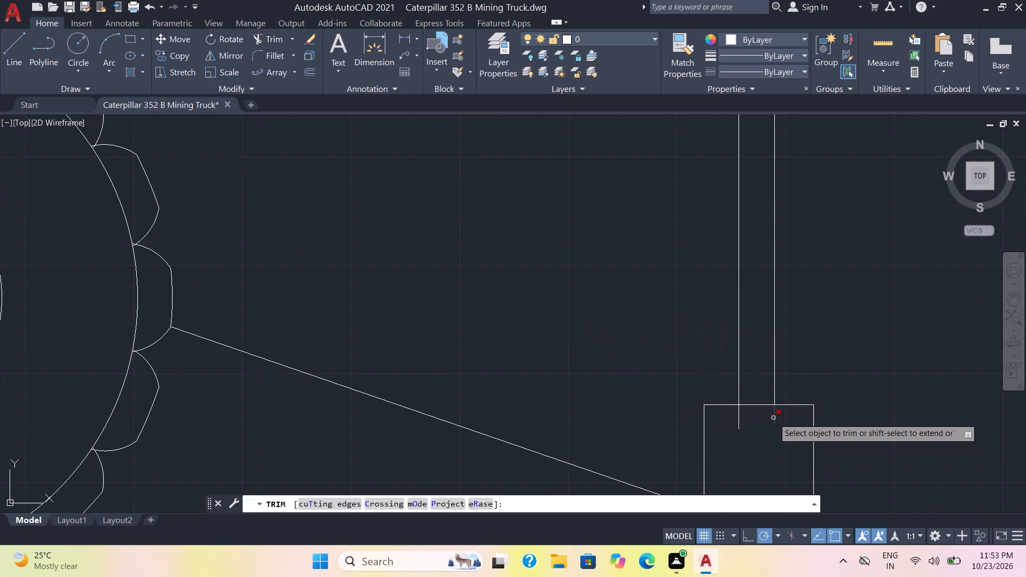
pyautogui.click(777, 416)
pyautogui.moveTo(771, 412); pyautogui.dragTo(735, 422)
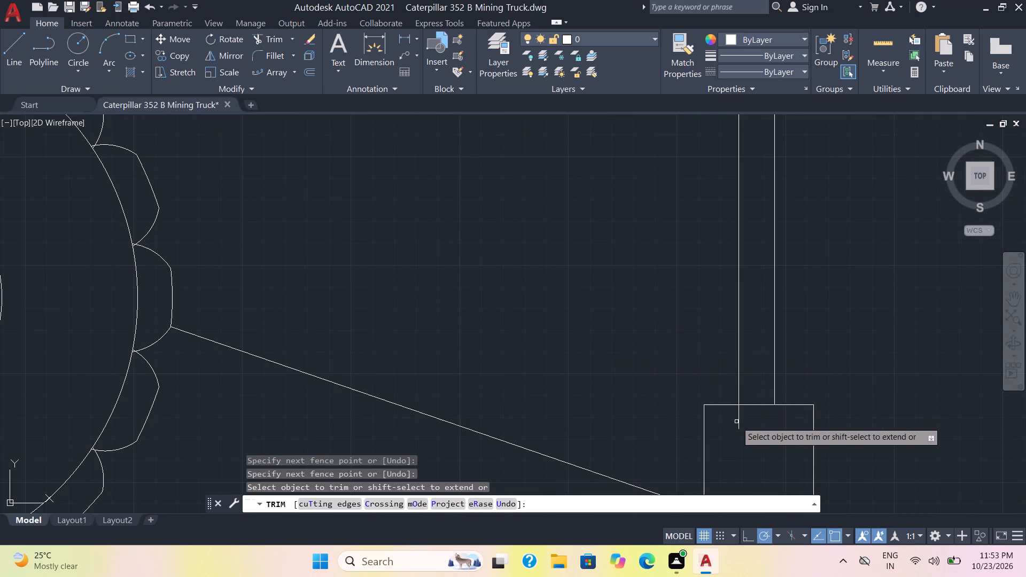
pyautogui.moveTo(735, 422); pyautogui.dragTo(730, 423)
pyautogui.moveTo(739, 421); pyautogui.dragTo(748, 420)
# Trim the post's top portion that extends above the lower edge of the long front body.
pyautogui.scroll(-2, 750, 341)
pyautogui.moveTo(748, 269); pyautogui.dragTo(720, 427, button='middle')
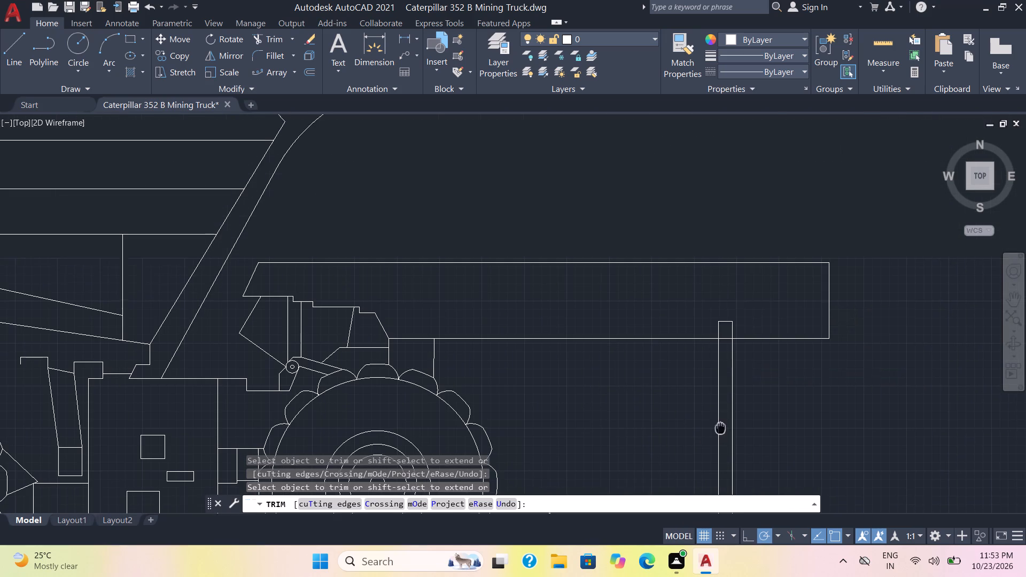
pyautogui.scroll(1, 734, 319)
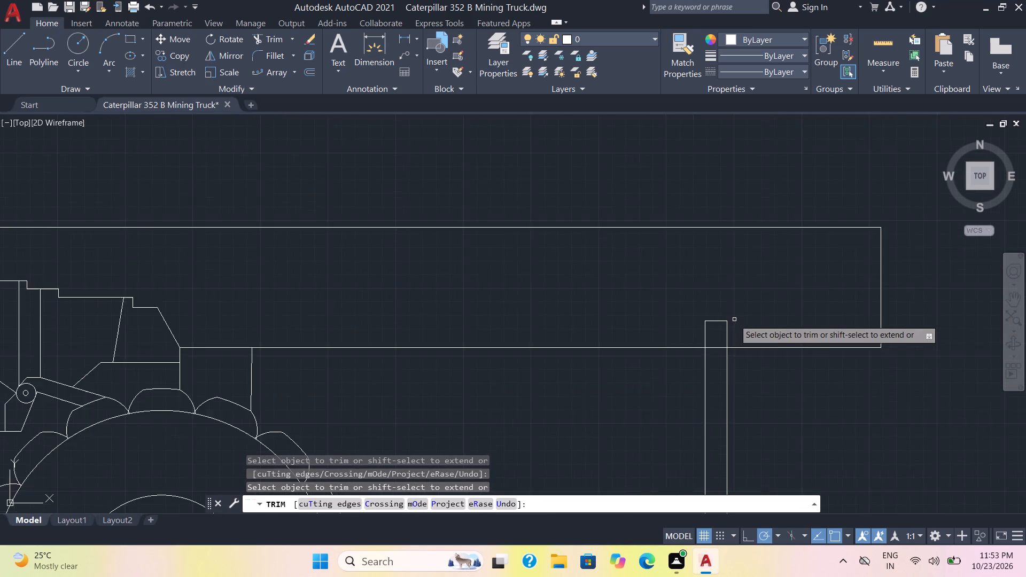
pyautogui.scroll(1, 734, 319)
pyautogui.moveTo(737, 331); pyautogui.dragTo(705, 316)
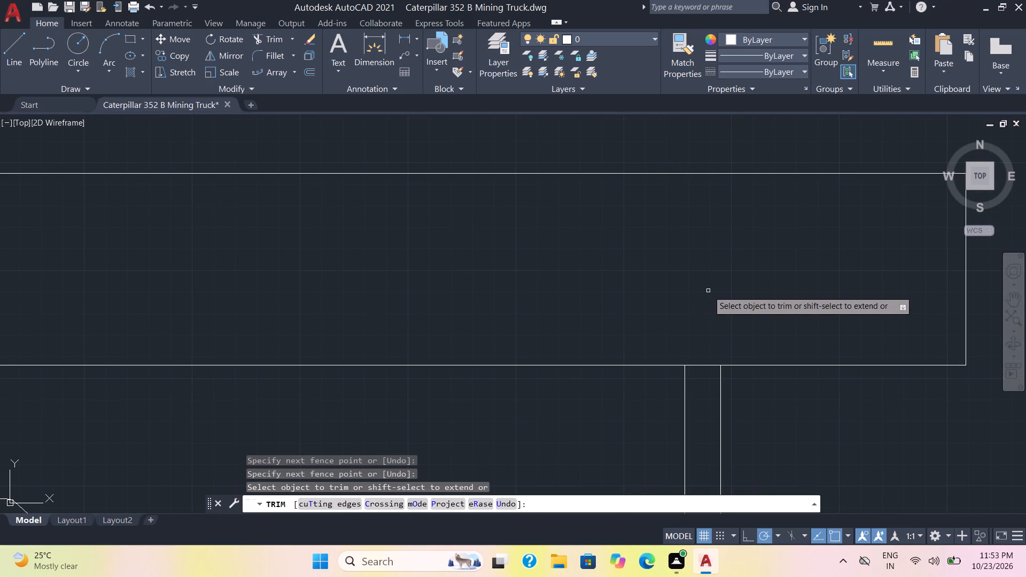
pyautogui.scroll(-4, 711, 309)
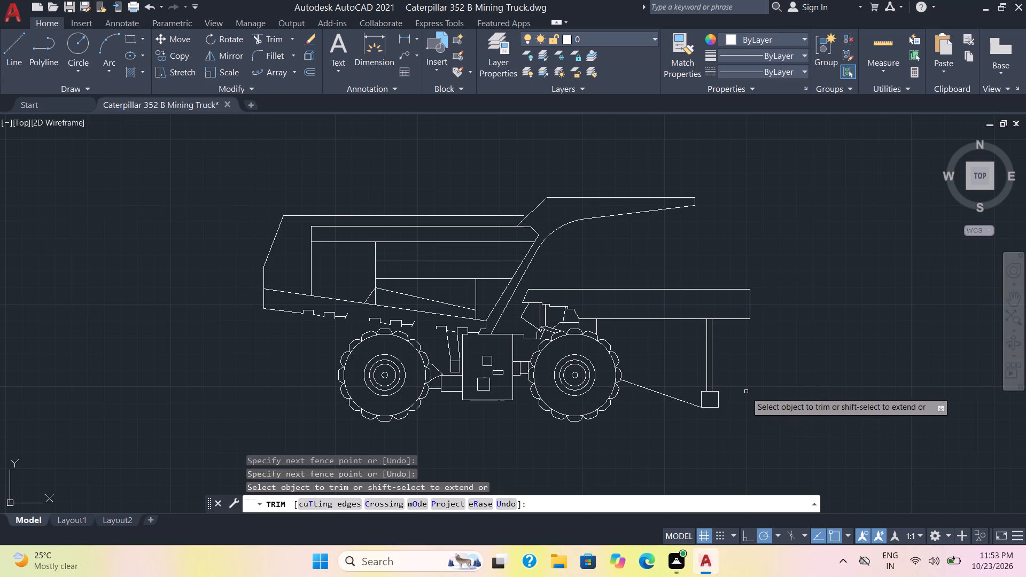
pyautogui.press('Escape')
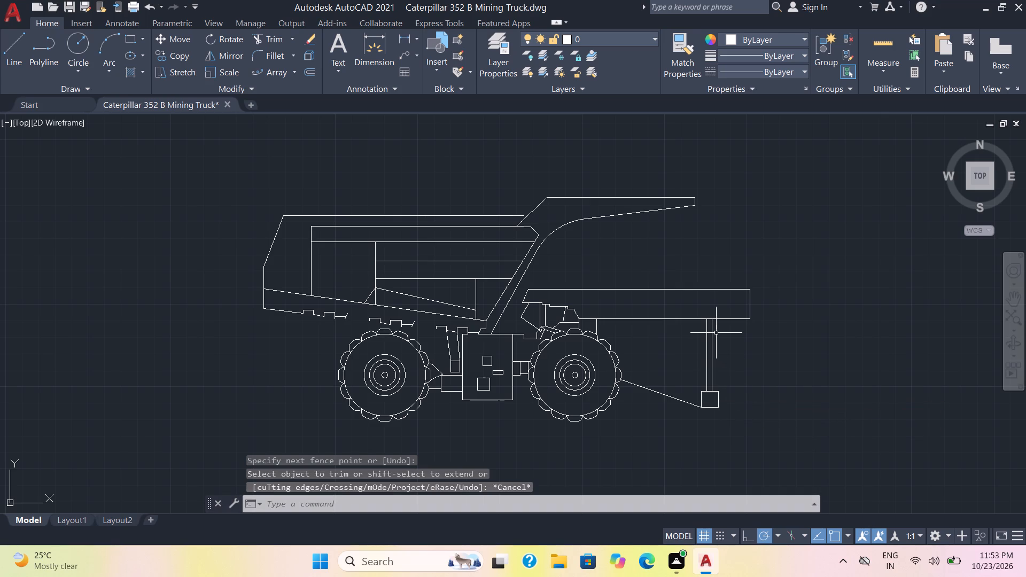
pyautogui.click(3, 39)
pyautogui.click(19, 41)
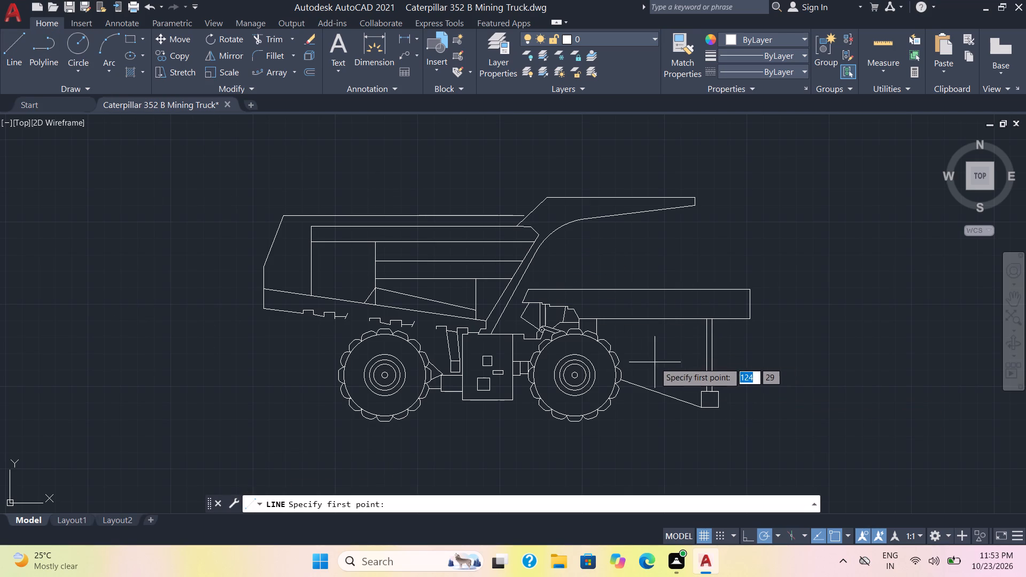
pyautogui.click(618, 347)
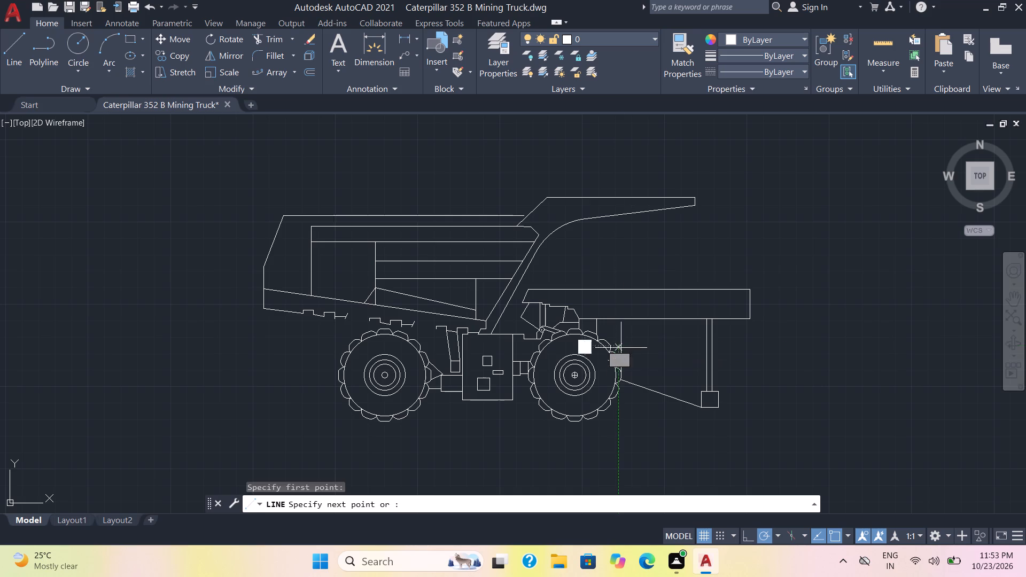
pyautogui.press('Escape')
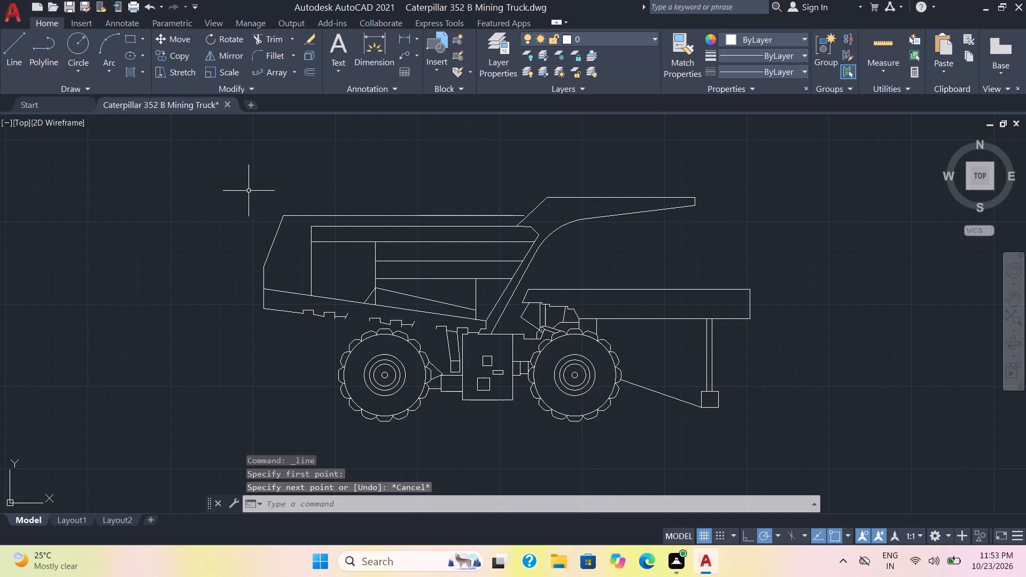
# Draw a sloping line about 18 mm long from an upper tread lug of the front tyre to just beyond the vertical post.
pyautogui.click(11, 36)
pyautogui.scroll(2, 636, 345)
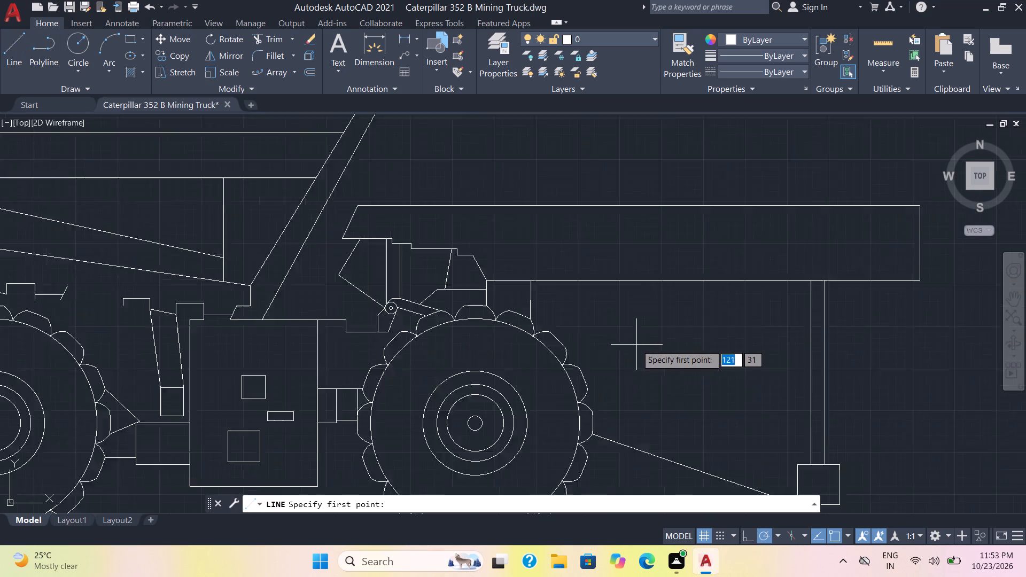
pyautogui.scroll(1, 636, 345)
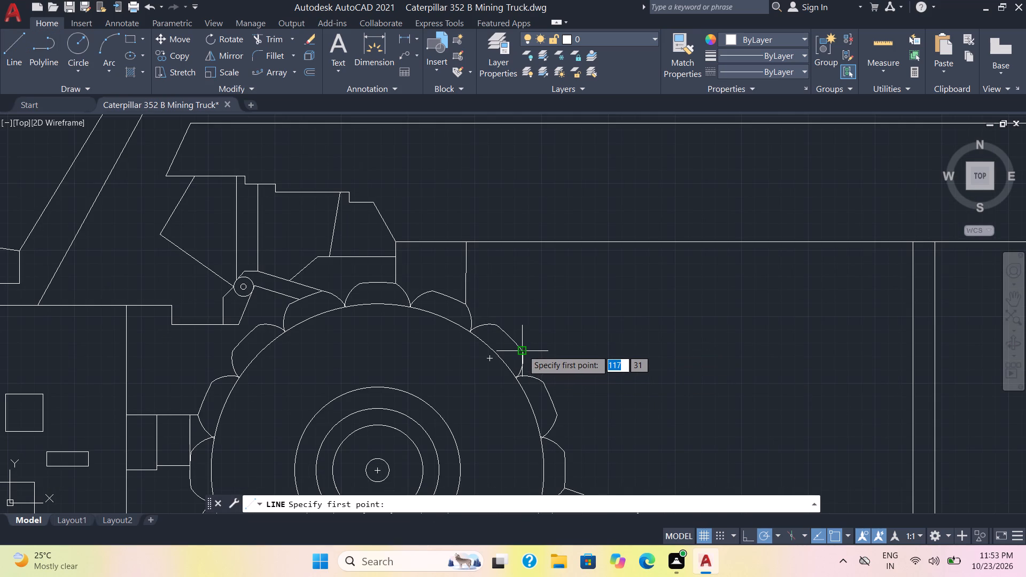
pyautogui.scroll(-2, 523, 350)
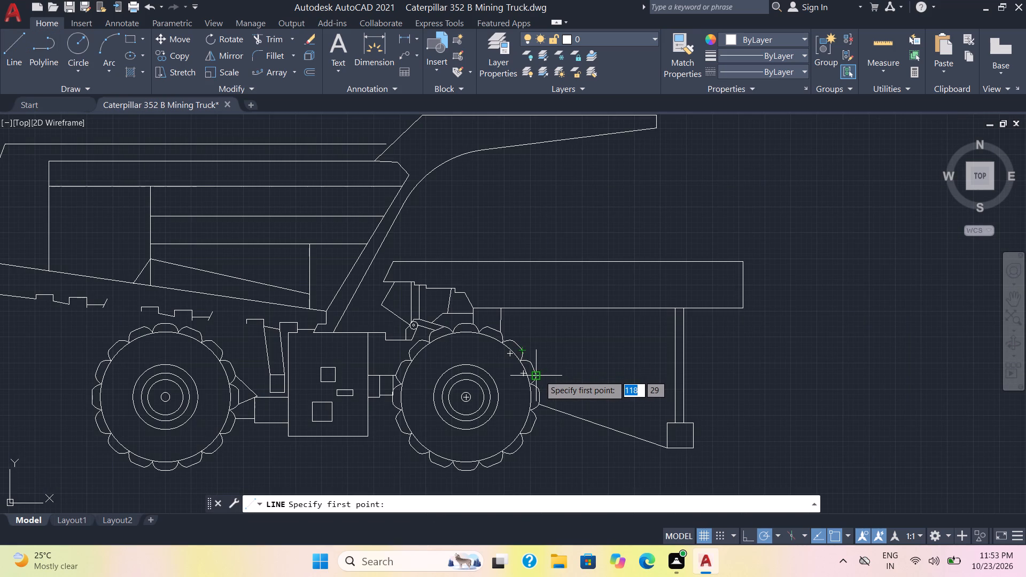
pyautogui.click(524, 348)
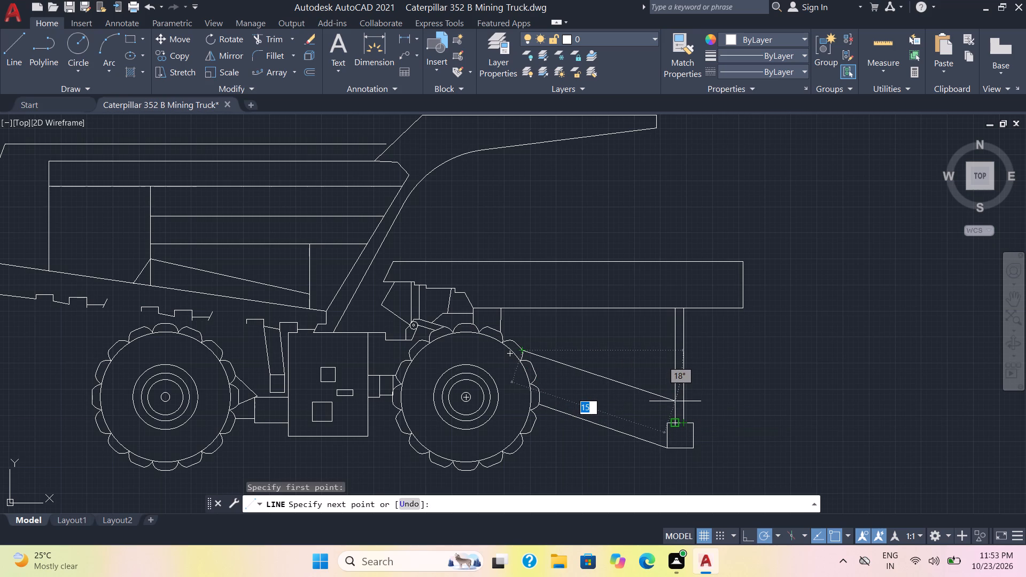
pyautogui.scroll(1, 675, 401)
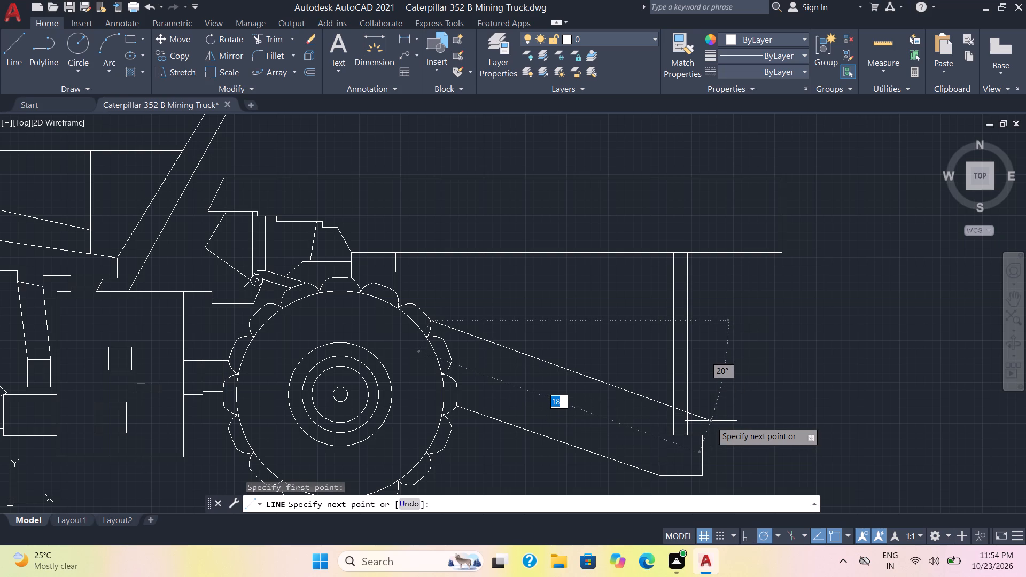
pyautogui.click(711, 421)
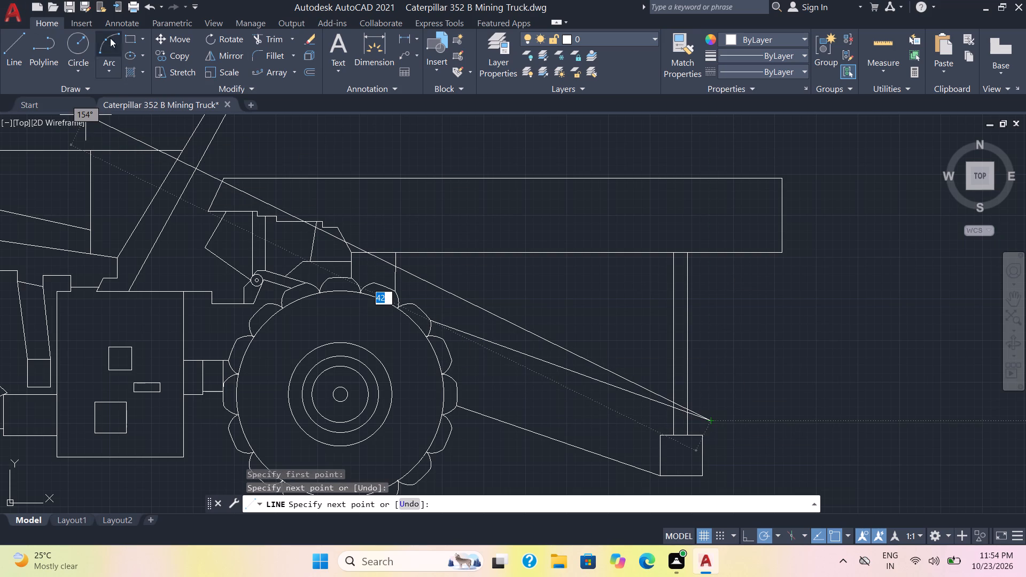
# Trim the new sloping line where it crosses and passes the post, ending it at the post's wheel-side edge.
pyautogui.click(299, 35)
pyautogui.click(283, 32)
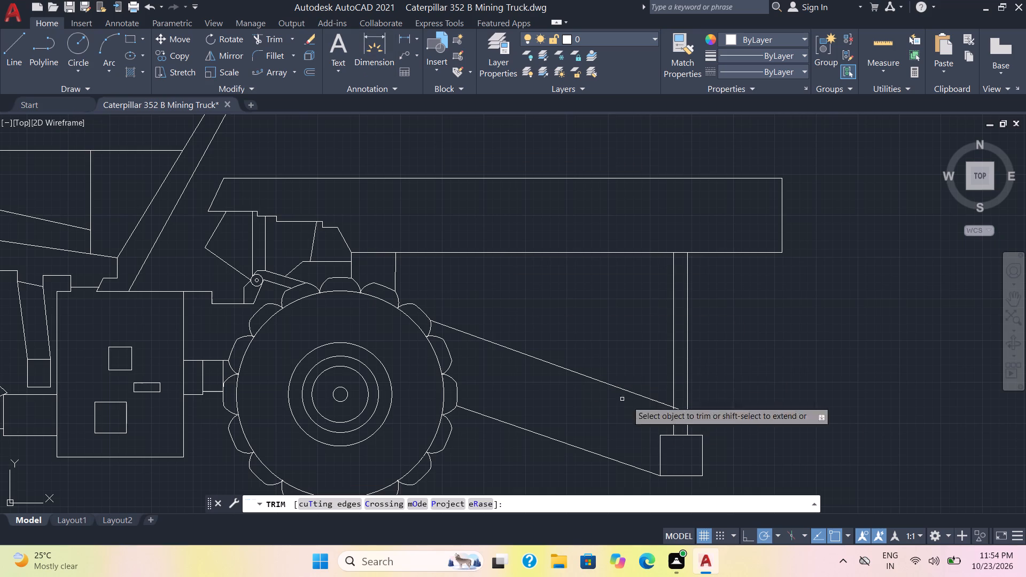
pyautogui.scroll(1, 680, 406)
pyautogui.moveTo(690, 404); pyautogui.dragTo(703, 416)
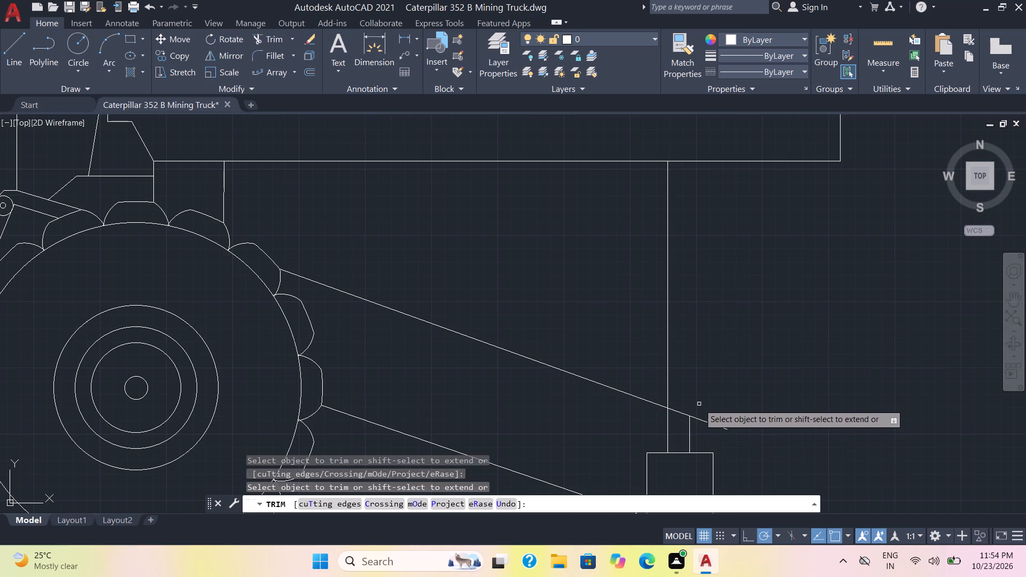
pyautogui.hotkey('ctrl', 'z')
pyautogui.scroll(3, 682, 407)
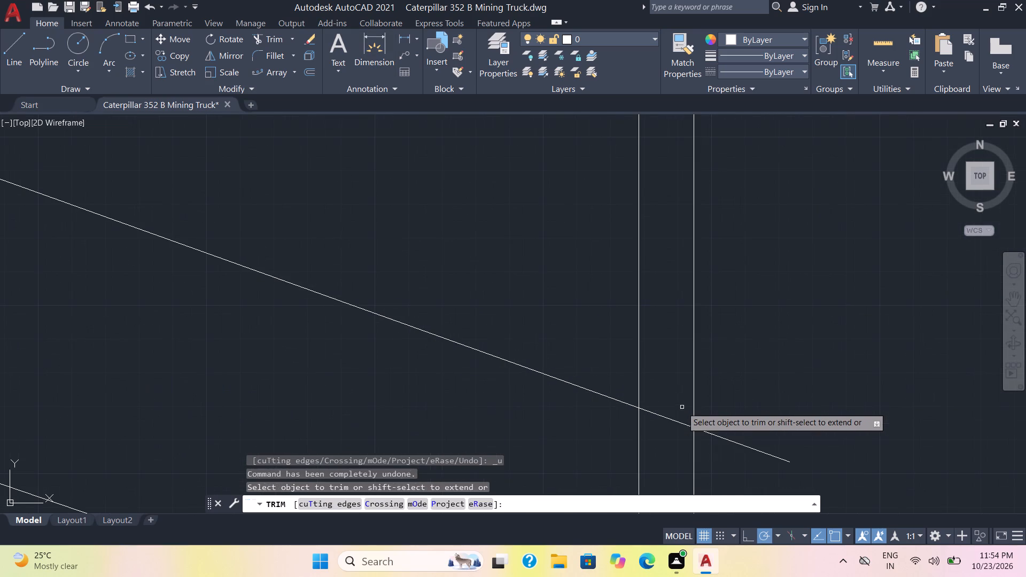
pyautogui.moveTo(682, 409); pyautogui.dragTo(682, 435)
pyautogui.moveTo(733, 423); pyautogui.dragTo(735, 455)
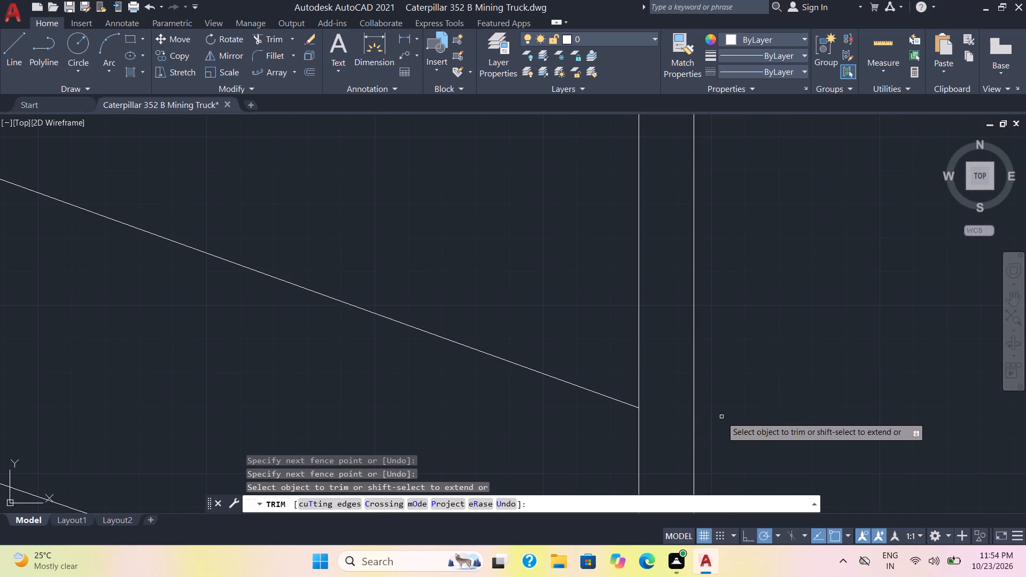
pyautogui.scroll(-3, 721, 416)
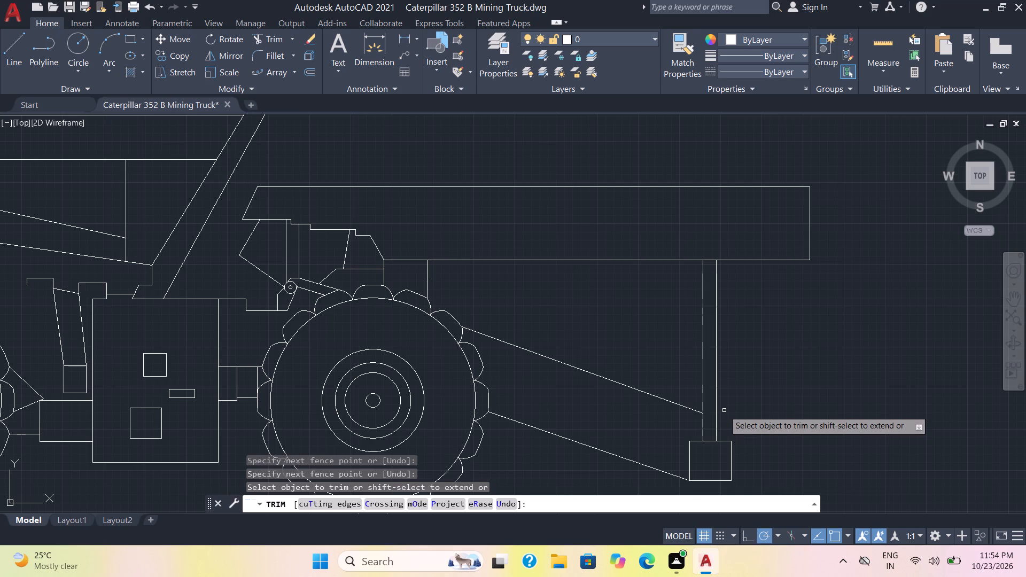
pyautogui.press('Escape')
# Draw a sloping line about 4 mm long from inside the post's lower end past the small square, continued by a 2 mm horizontal line.
pyautogui.click(0, 57)
pyautogui.click(7, 48)
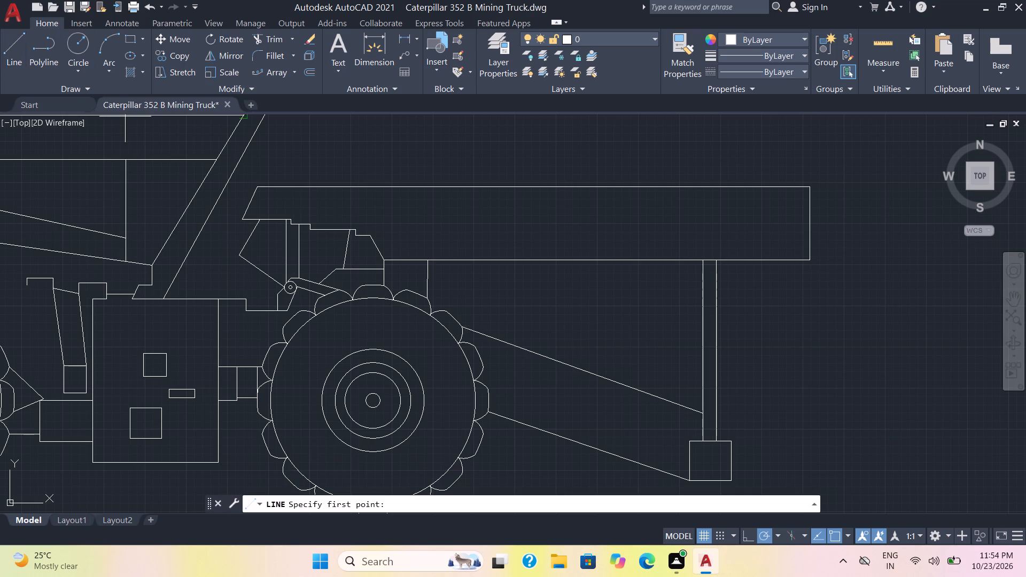
pyautogui.moveTo(788, 401); pyautogui.dragTo(694, 375, button='middle')
pyautogui.scroll(2, 673, 412)
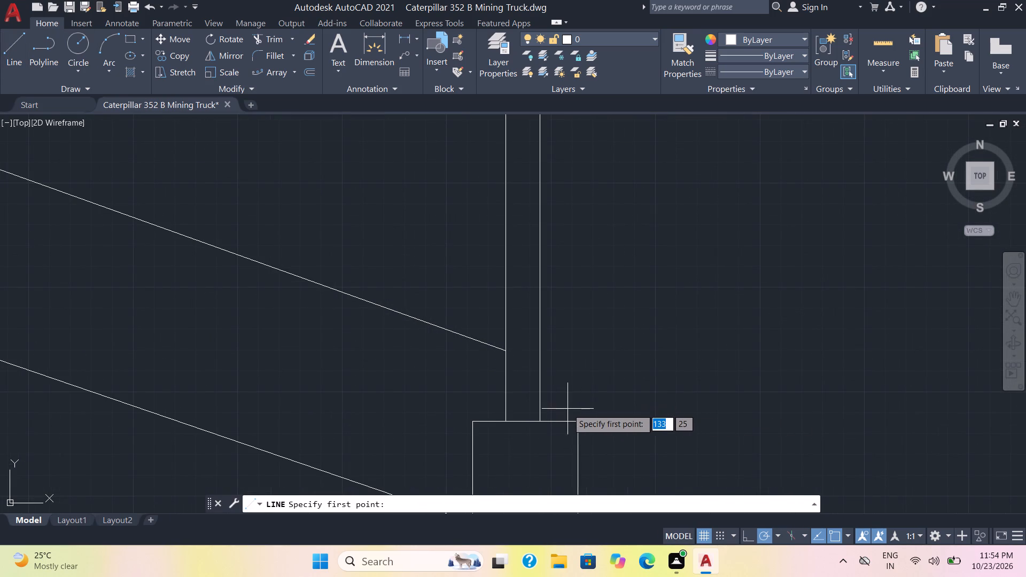
pyautogui.click(531, 382)
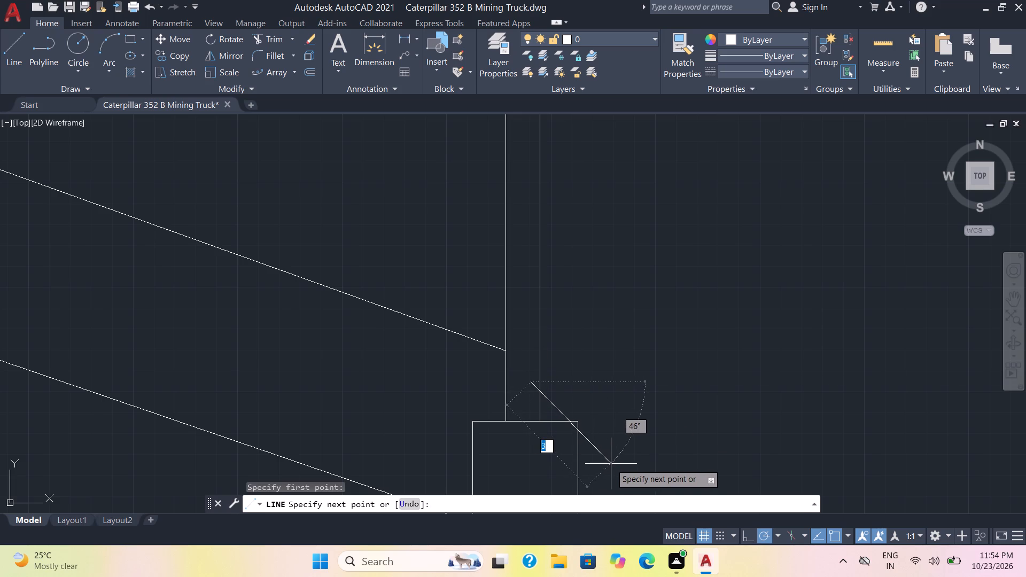
pyautogui.scroll(-2, 612, 465)
pyautogui.moveTo(619, 477); pyautogui.dragTo(600, 384, button='middle')
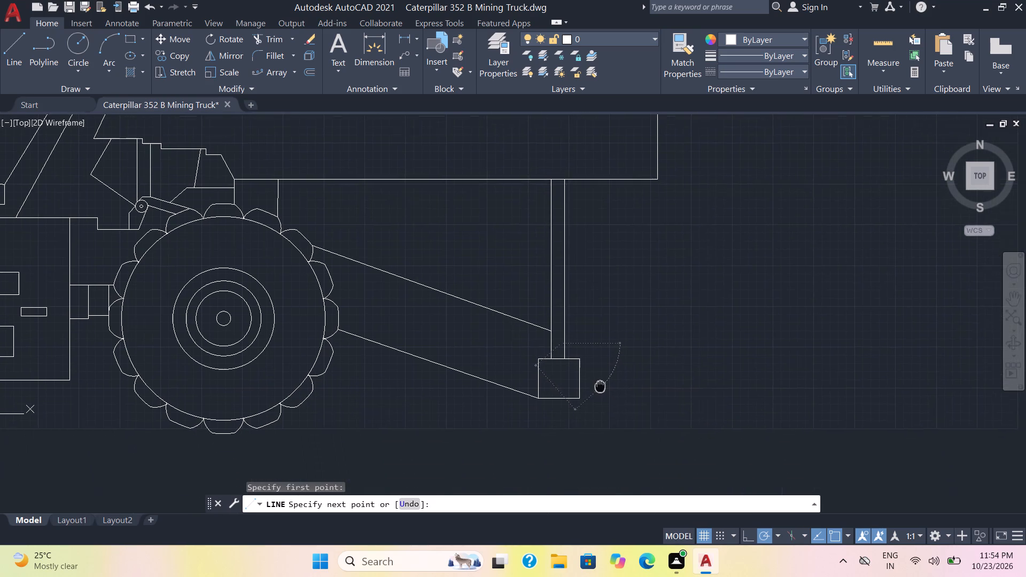
pyautogui.moveTo(600, 384); pyautogui.dragTo(598, 372, button='middle')
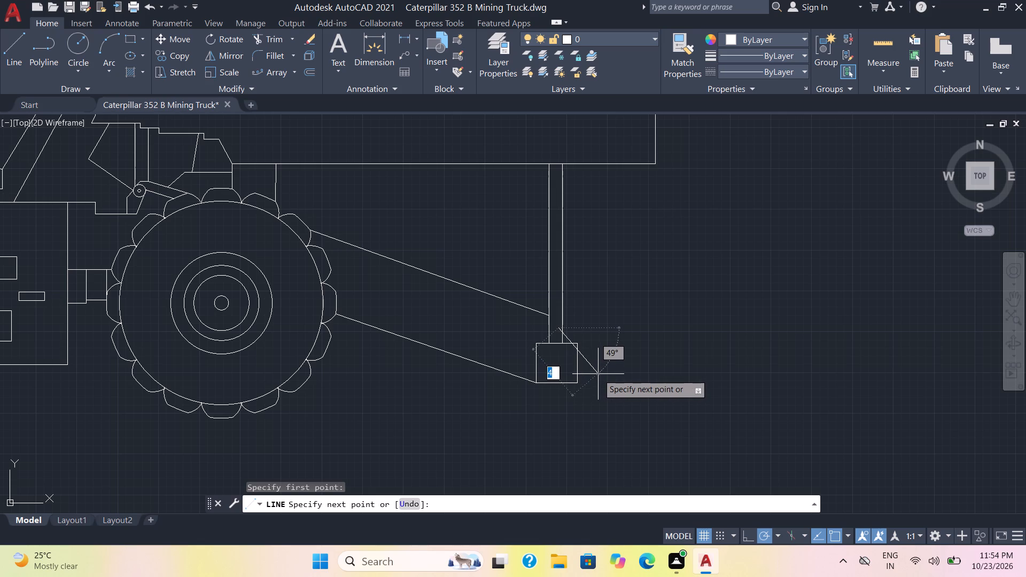
pyautogui.click(598, 374)
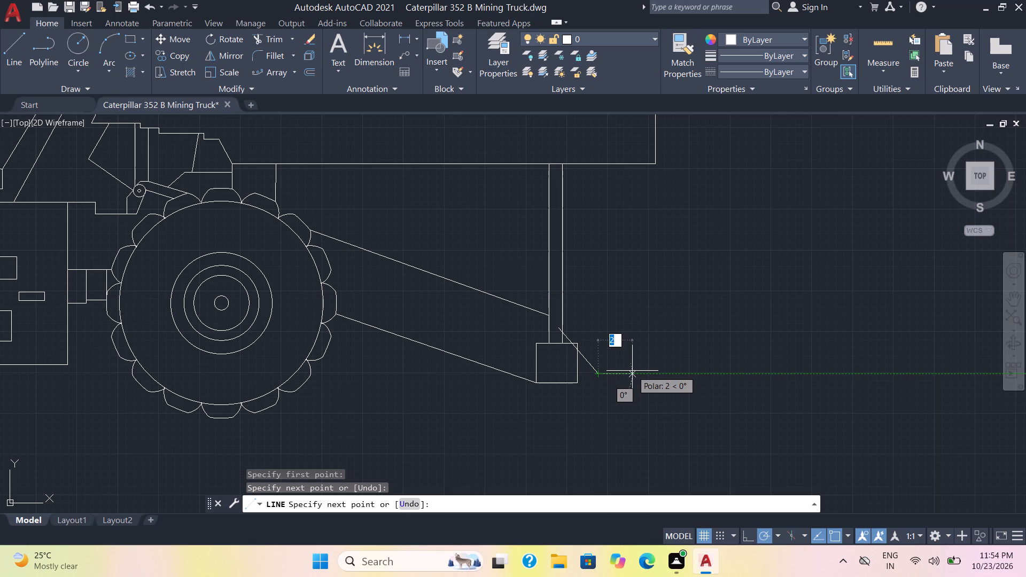
pyautogui.click(632, 371)
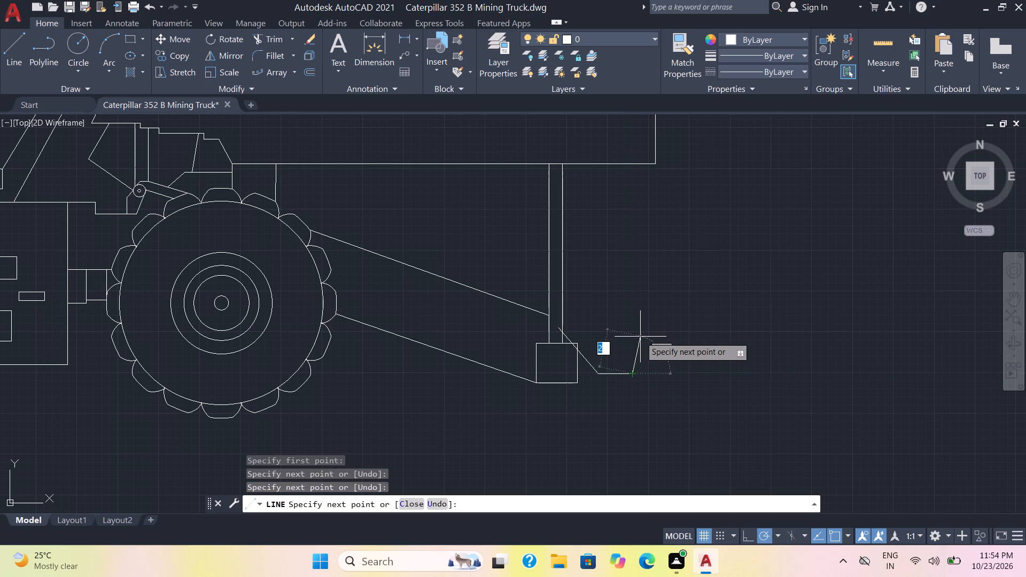
# Continue the line into a narrow upright rectangle about 1 mm wide and 3 mm tall at the horizontal line's end.
pyautogui.click(635, 388)
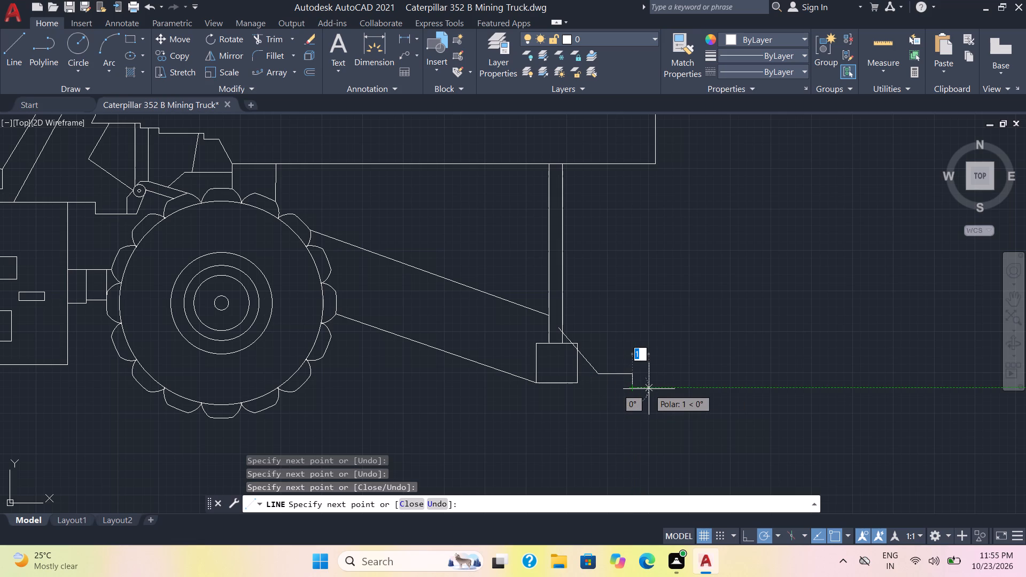
pyautogui.click(645, 388)
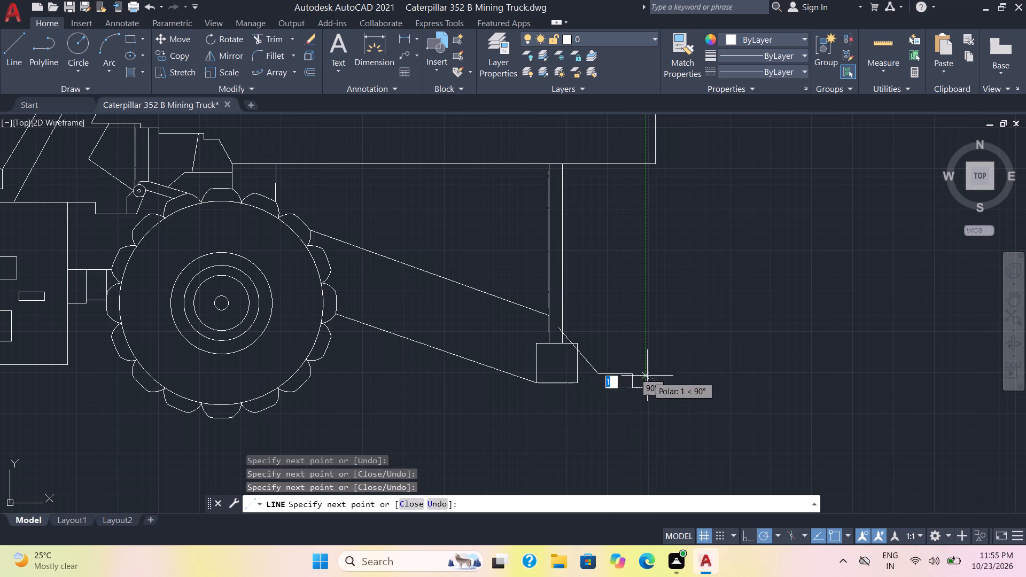
pyautogui.click(643, 334)
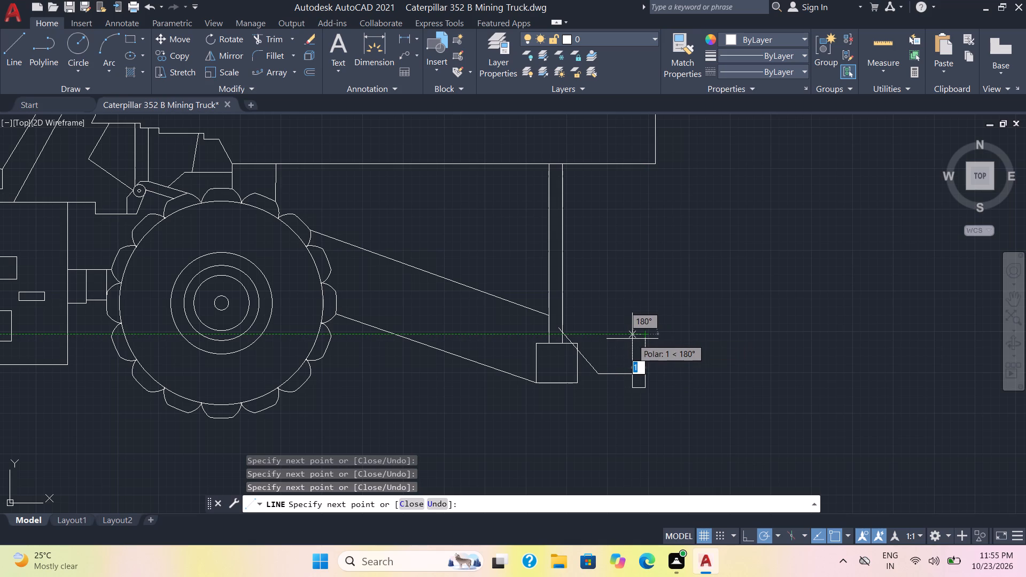
pyautogui.click(632, 339)
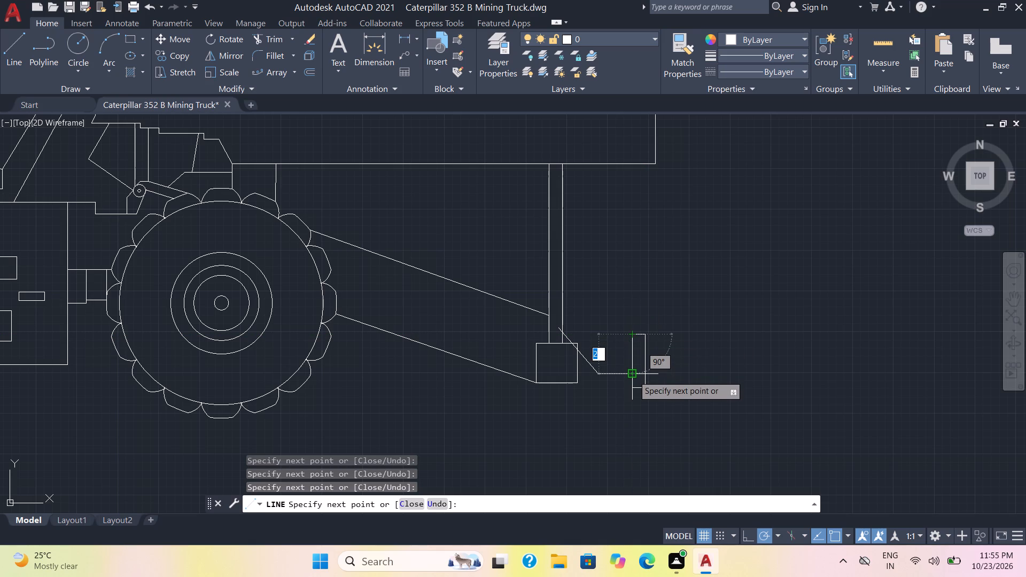
pyautogui.click(633, 376)
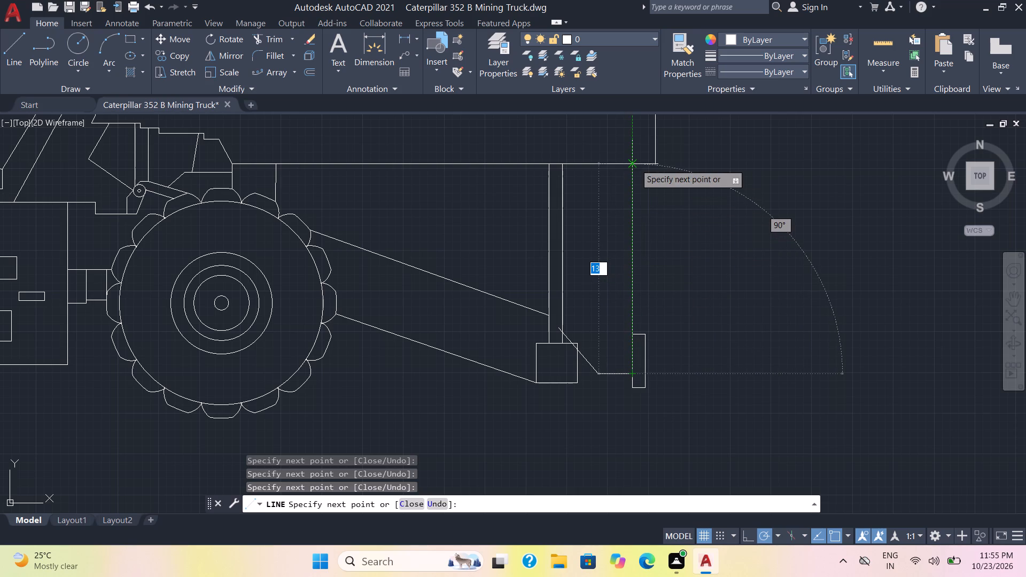
pyautogui.press('Escape')
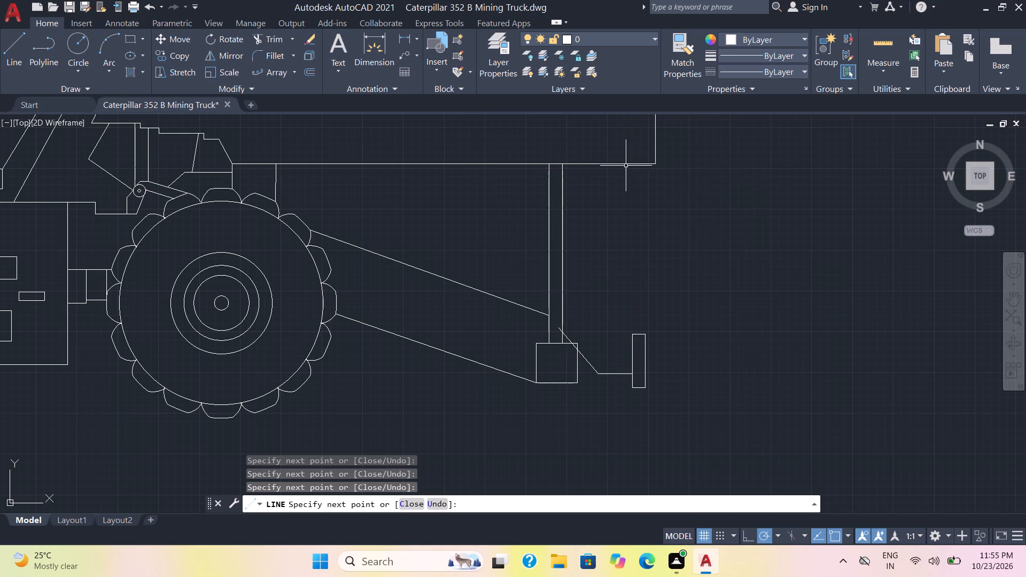
# Draw a steep line about 11 mm long from the narrow rectangle's upper wheel-side corner to the long body's lower front corner.
pyautogui.click(19, 52)
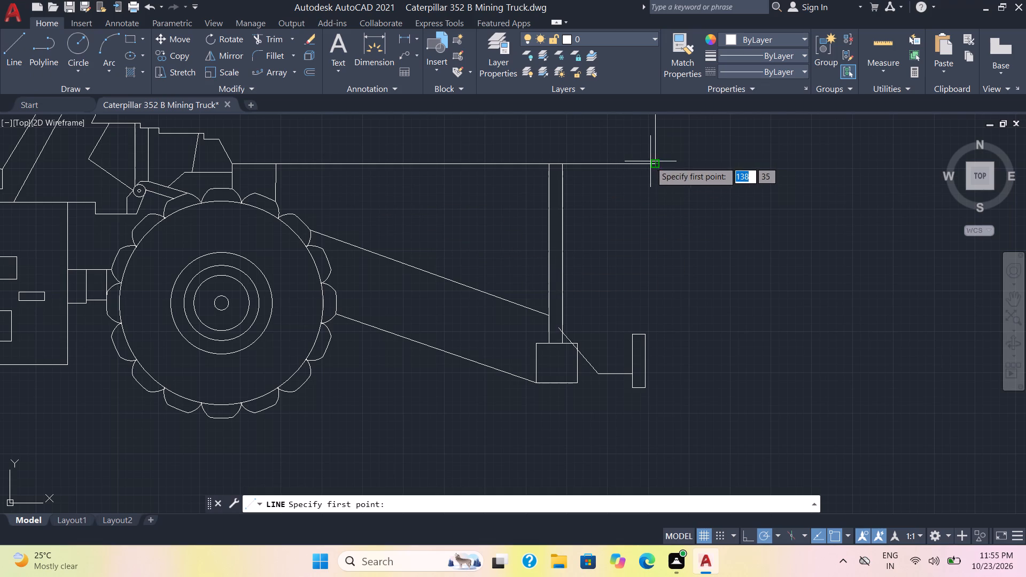
pyautogui.click(632, 336)
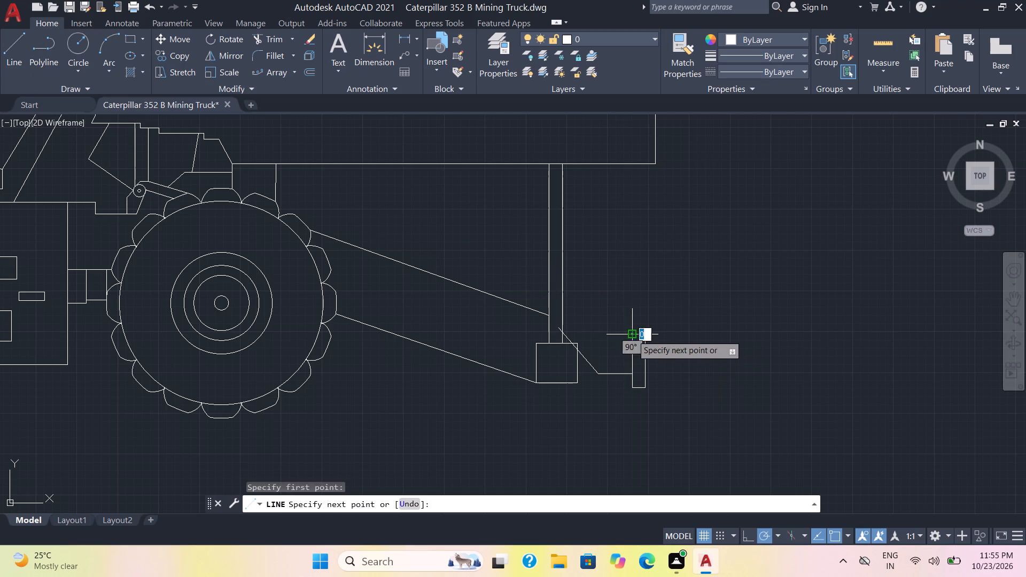
pyautogui.click(655, 162)
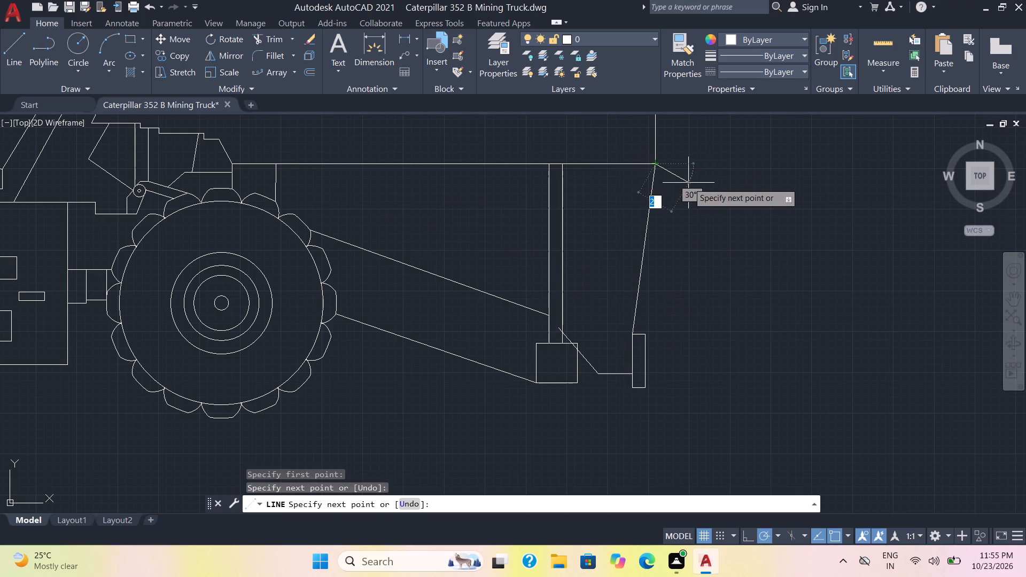
pyautogui.press('Escape')
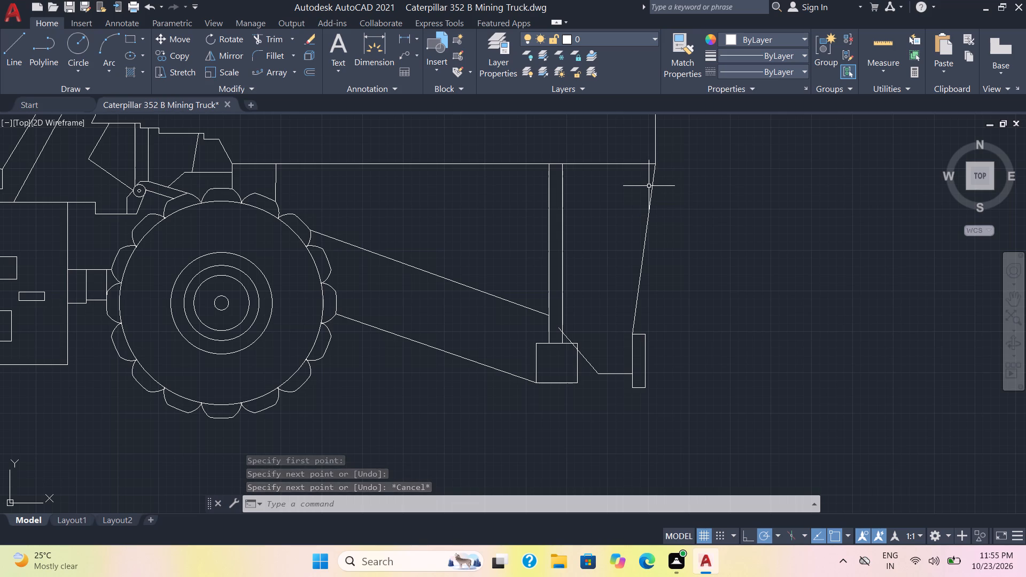
# Trim the end of the short sloping line that projects inside the post above the small square.
pyautogui.scroll(-1, 627, 190)
pyautogui.moveTo(627, 190); pyautogui.dragTo(593, 238, button='middle')
pyautogui.scroll(1, 575, 255)
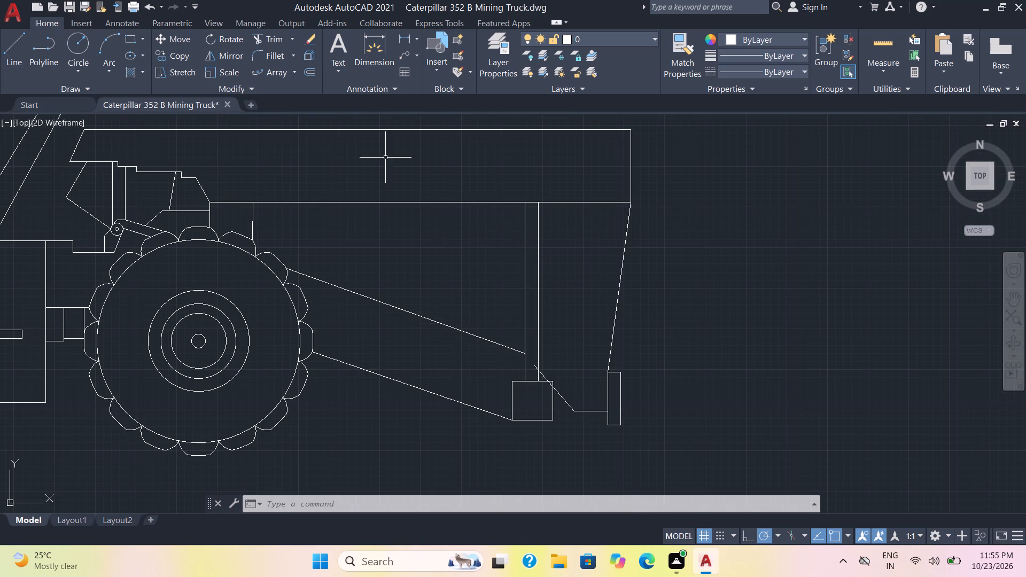
pyautogui.click(282, 36)
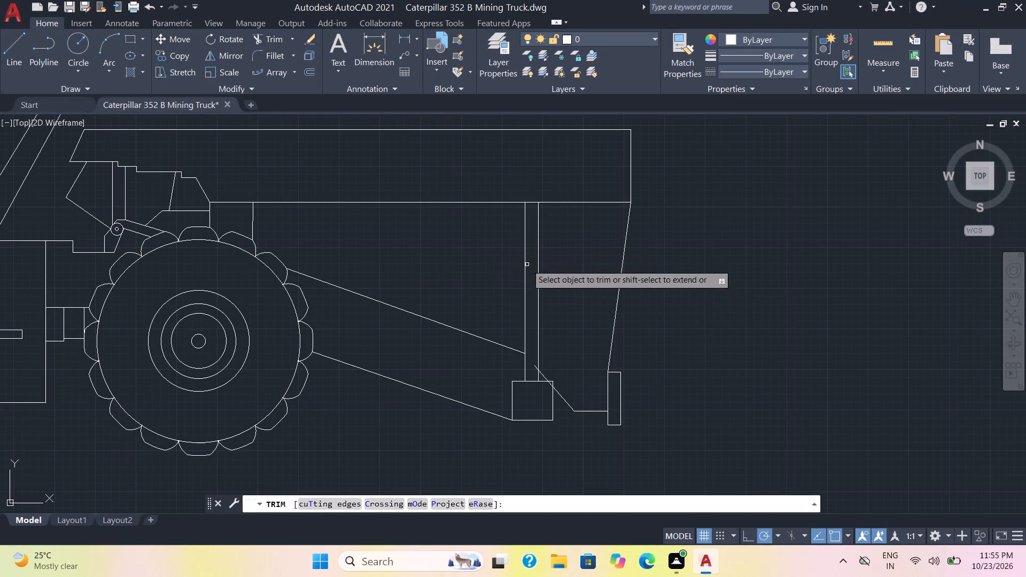
pyautogui.scroll(3, 538, 375)
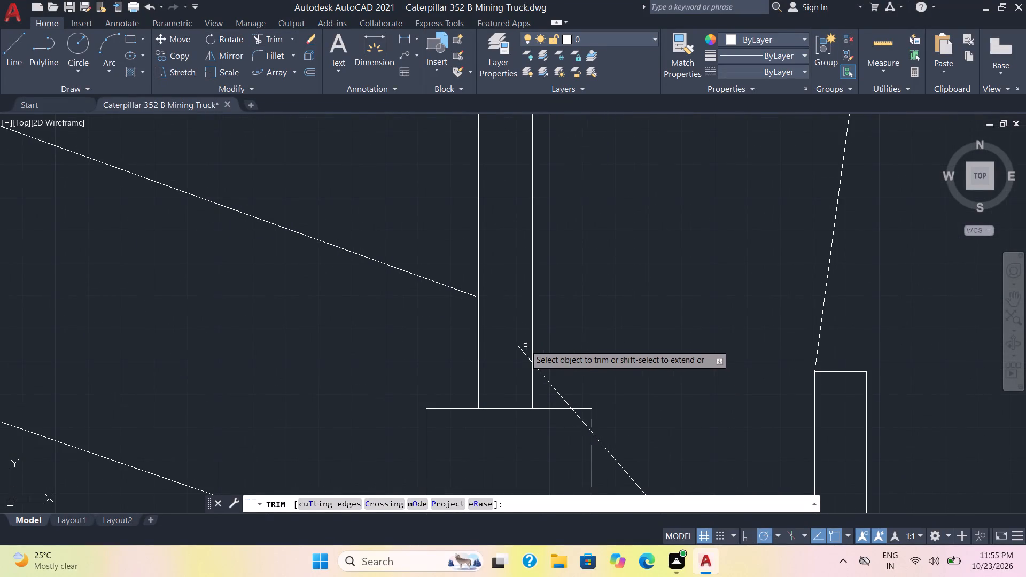
pyautogui.moveTo(524, 344); pyautogui.dragTo(524, 363)
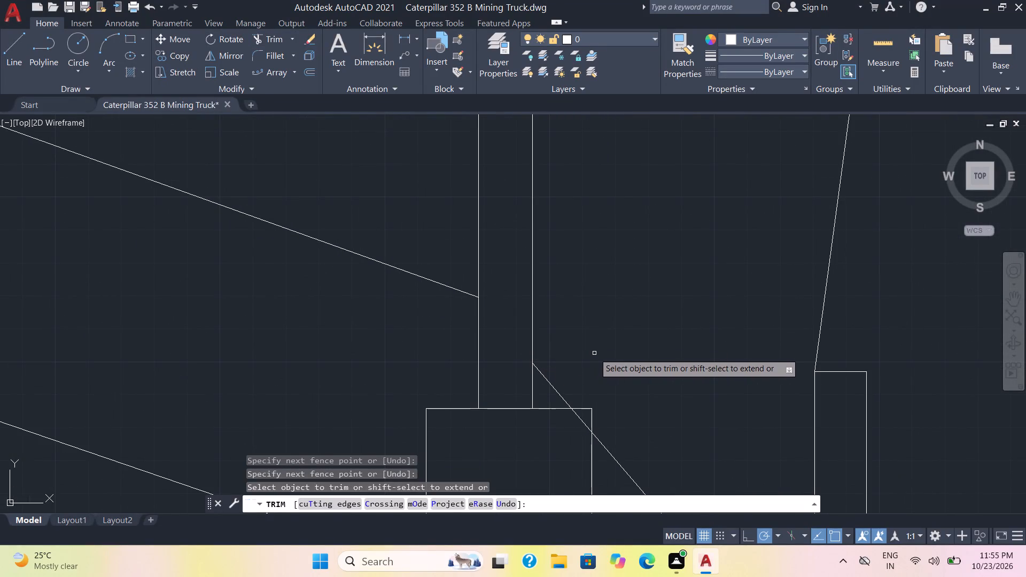
# Draw a stepped line from inside the post: 2 mm forward, 2 mm up, a tiny step forward, and 3 mm up to the long body.
pyautogui.click(19, 52)
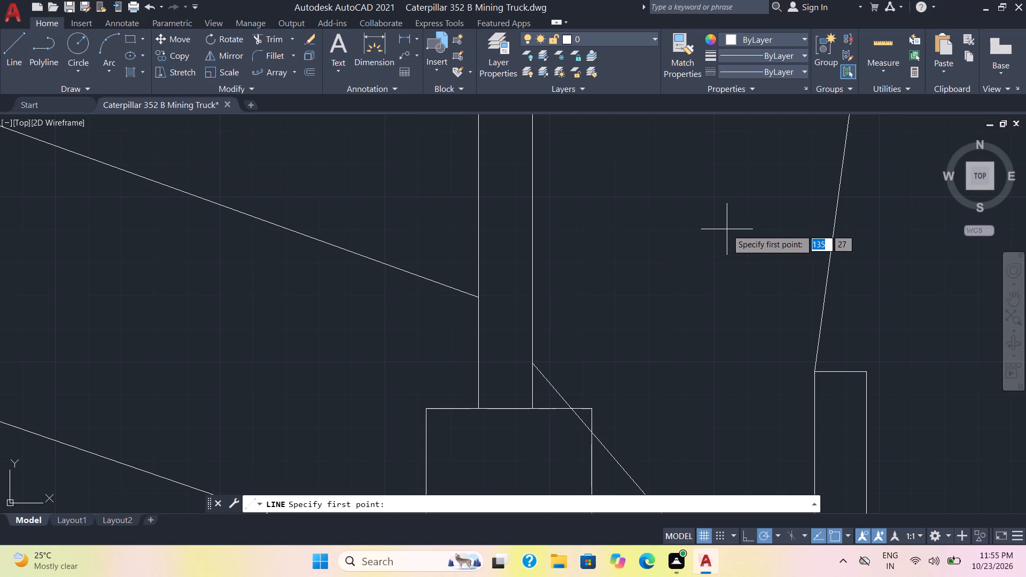
pyautogui.scroll(-2, 724, 229)
pyautogui.moveTo(724, 223); pyautogui.dragTo(709, 382, button='middle')
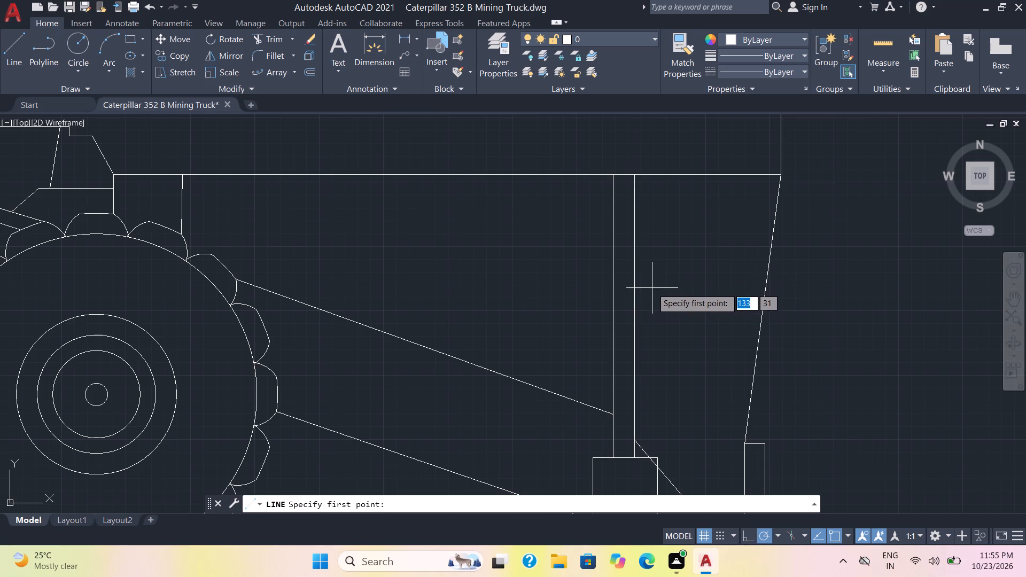
pyautogui.click(624, 301)
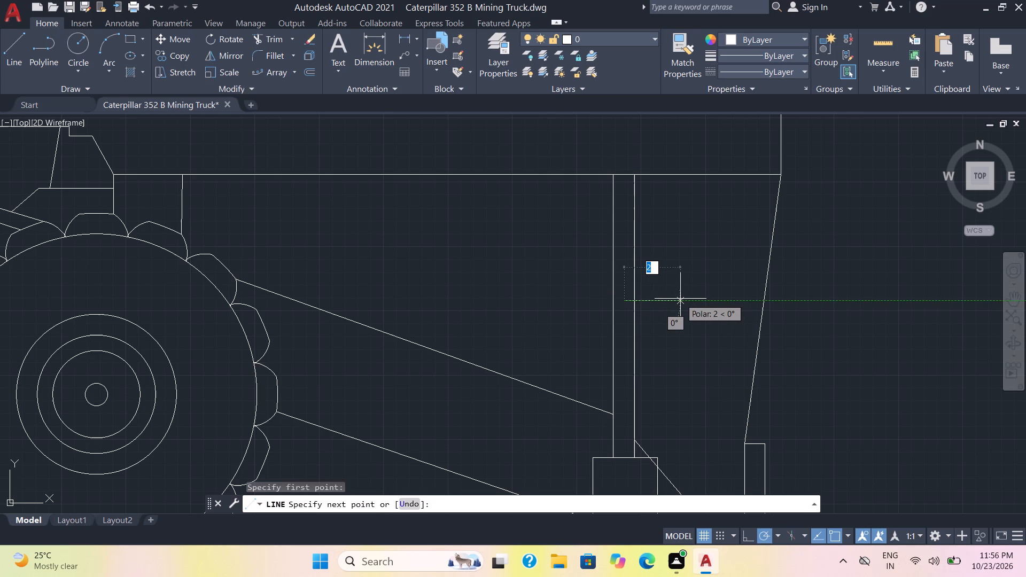
pyautogui.click(680, 299)
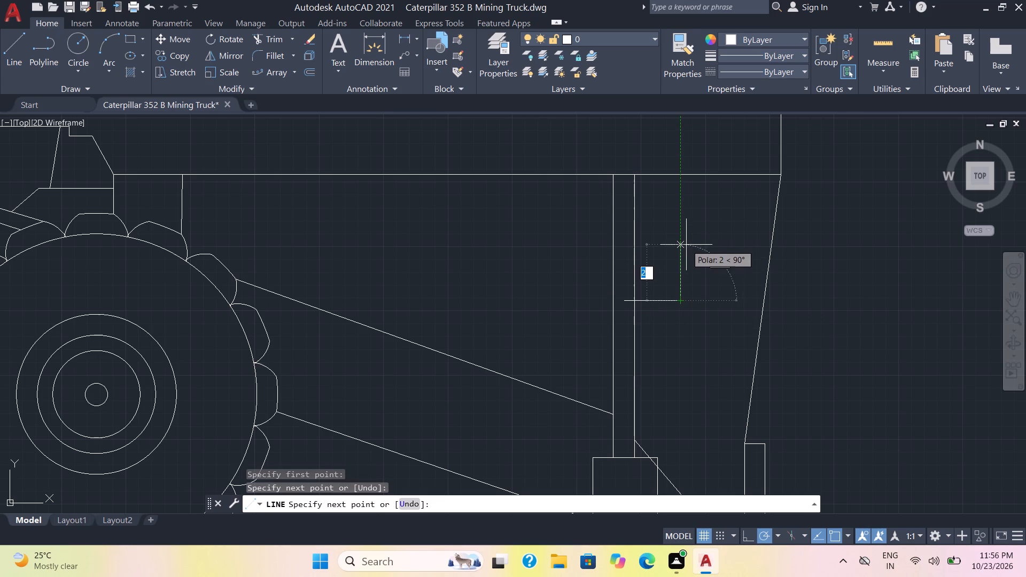
pyautogui.click(686, 245)
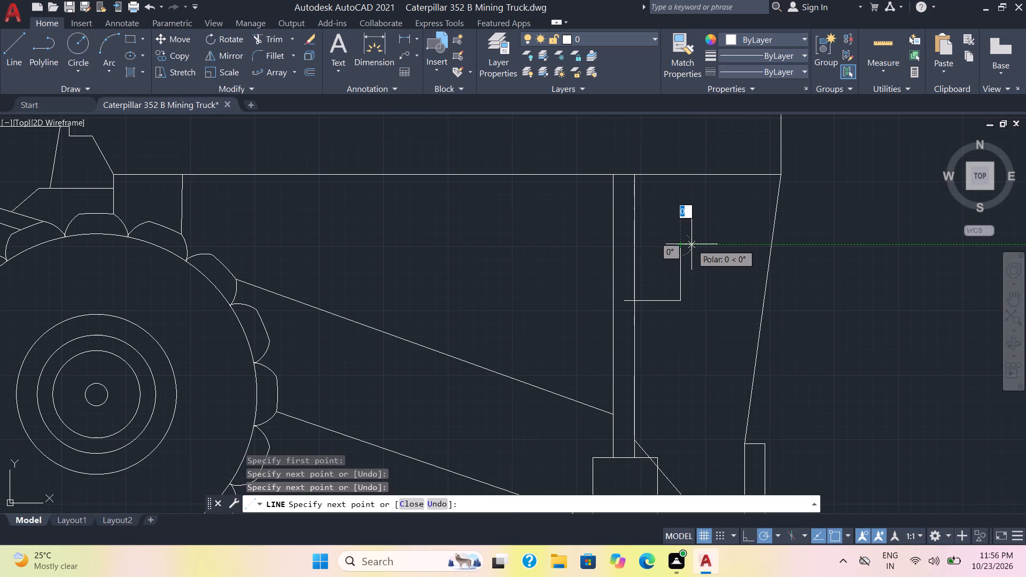
pyautogui.click(691, 244)
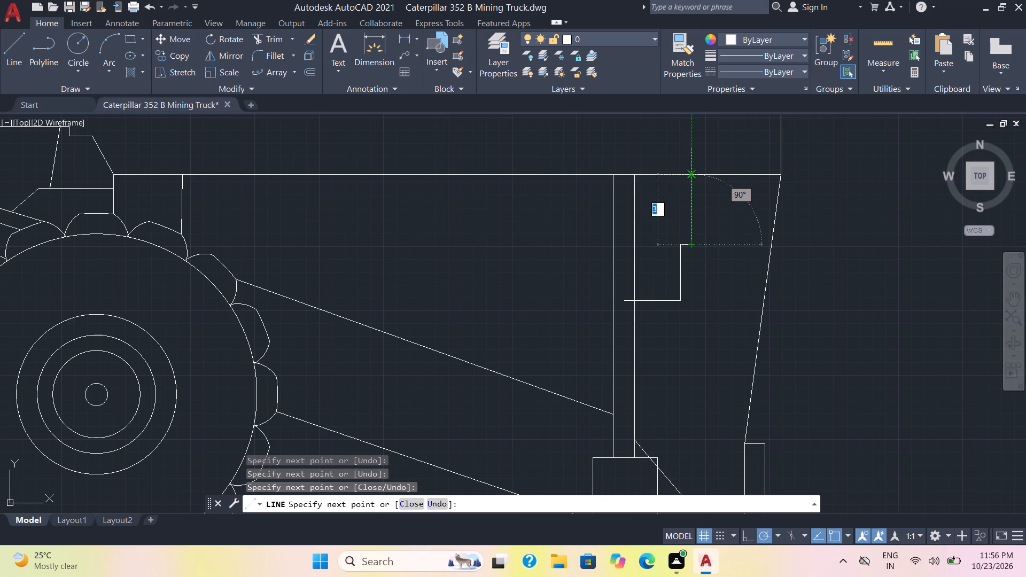
pyautogui.click(695, 177)
pyautogui.press('Escape')
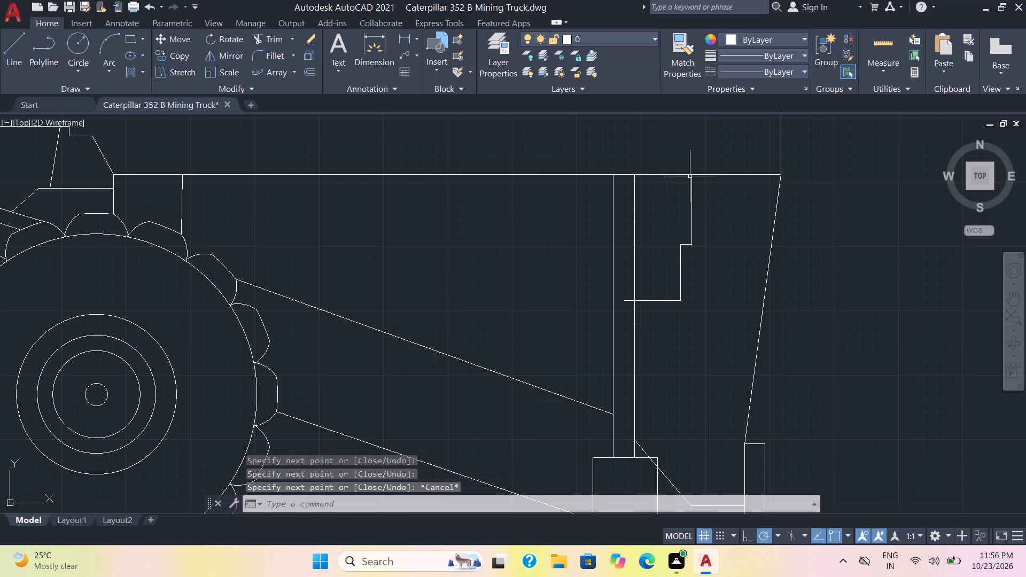
# Draw a second stepped line from the first one's upper inner corner: about 1 mm up, slightly toward the post, and 2 mm up to the body.
pyautogui.click(18, 43)
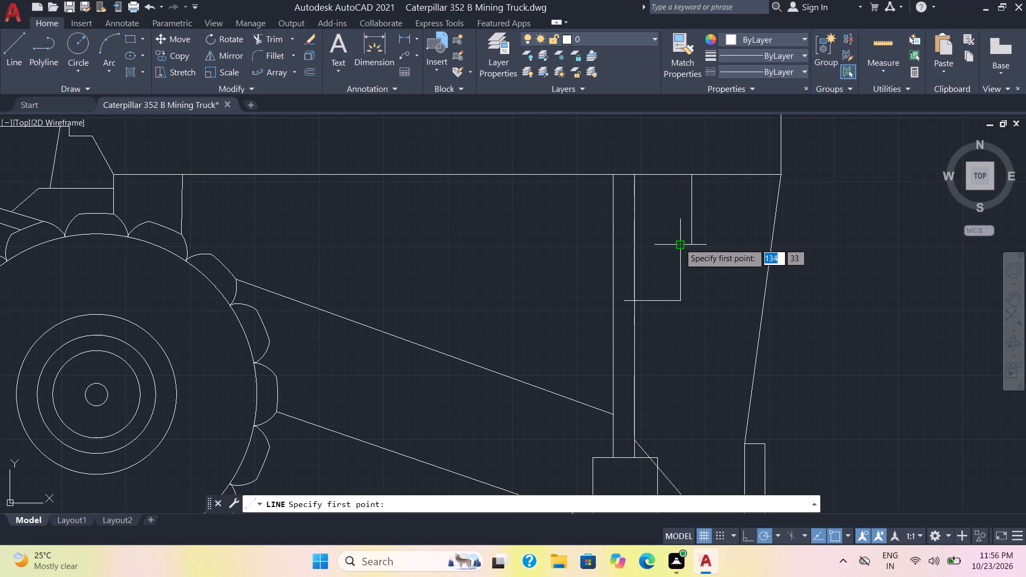
pyautogui.click(679, 243)
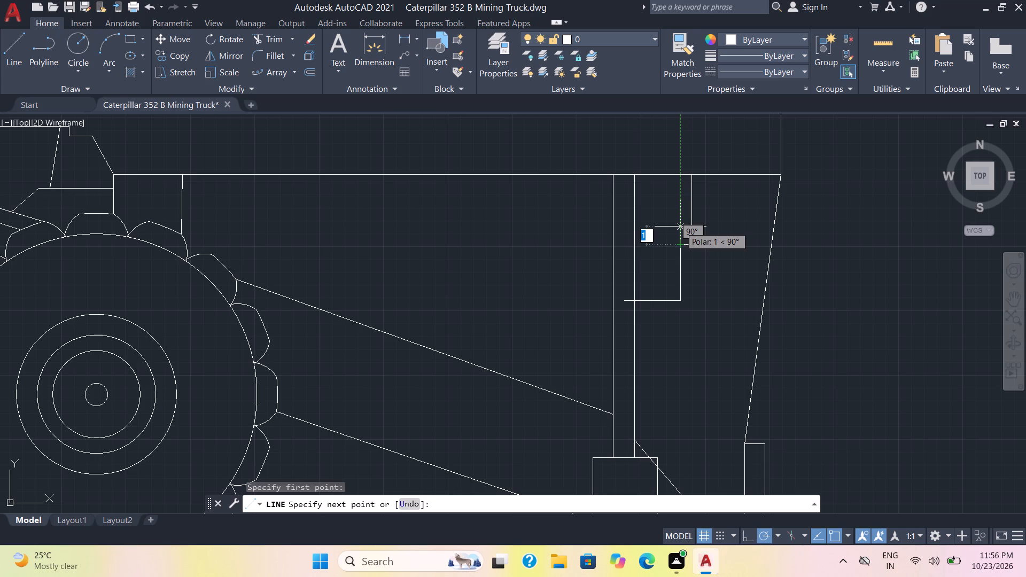
pyautogui.click(680, 215)
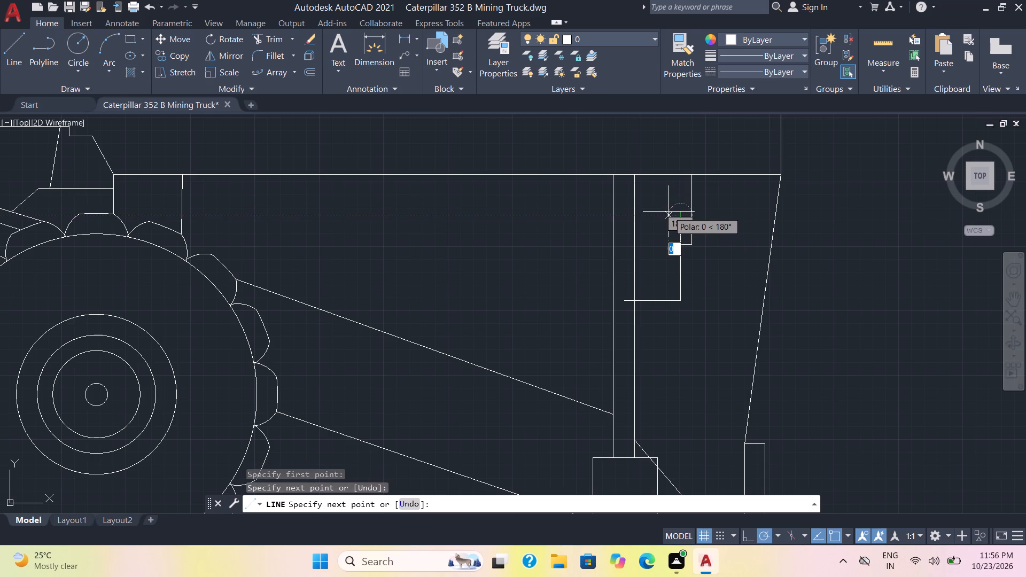
pyautogui.click(669, 212)
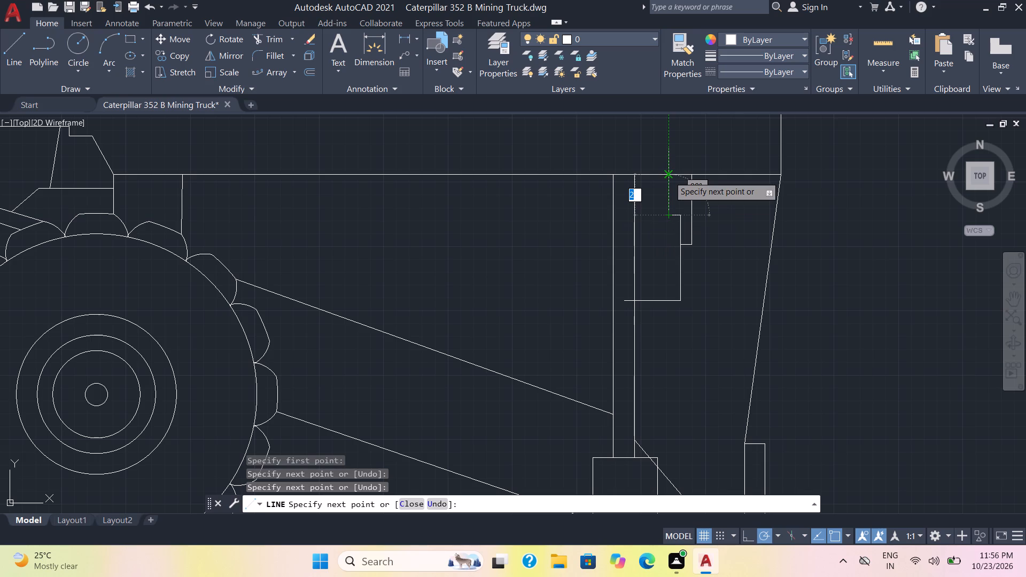
pyautogui.click(669, 176)
pyautogui.press('Escape')
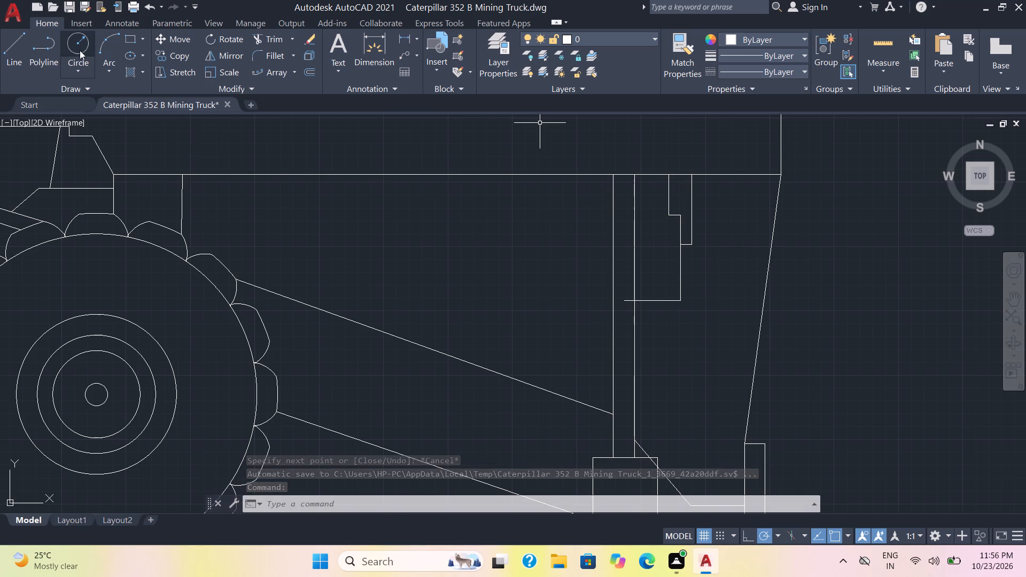
# Draw a downward-bulging three-point arc beneath the 2 mm horizontal line, from the post's front edge to the line's outer end.
pyautogui.click(104, 43)
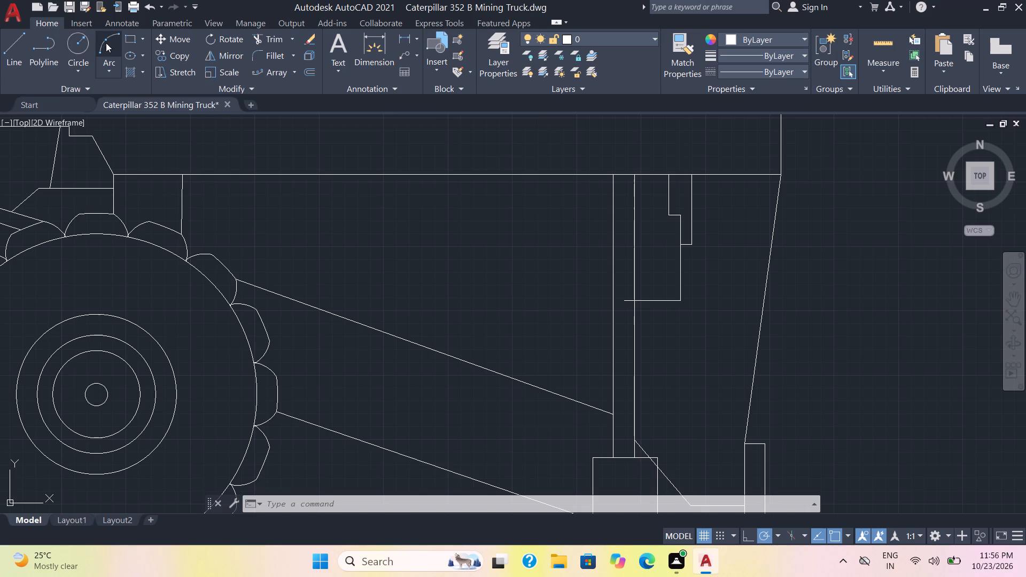
pyautogui.click(634, 300)
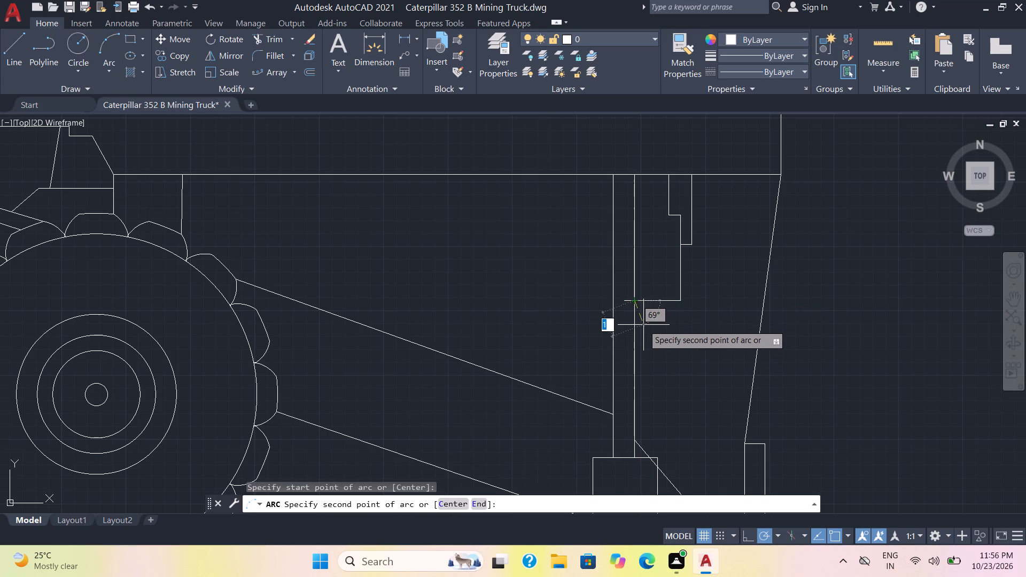
pyautogui.click(643, 325)
pyautogui.click(679, 304)
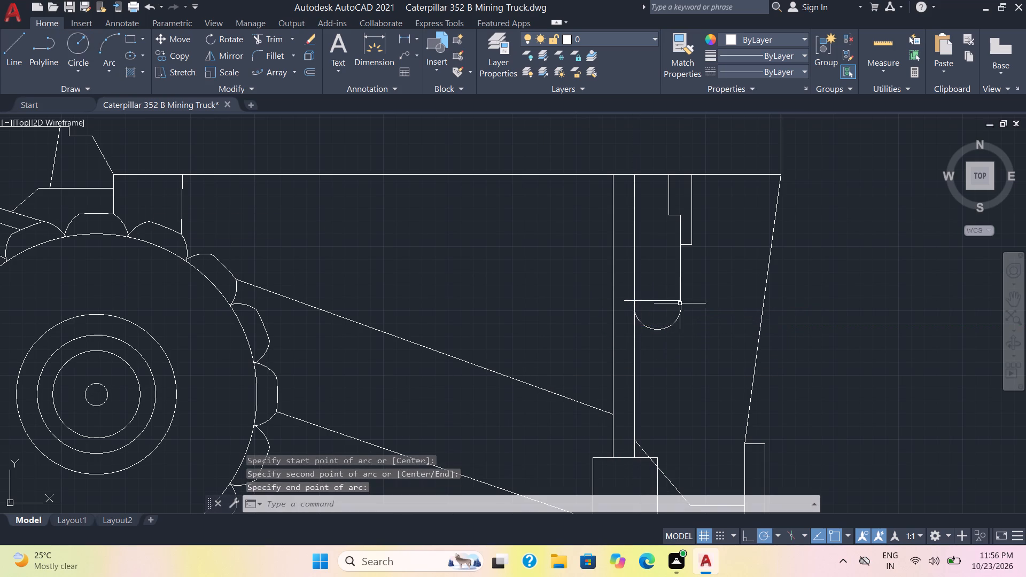
# Trim the horizontal line's overhang inside the post and the piece of the post's front edge enclosed by the arc.
pyautogui.click(274, 34)
pyautogui.scroll(2, 593, 287)
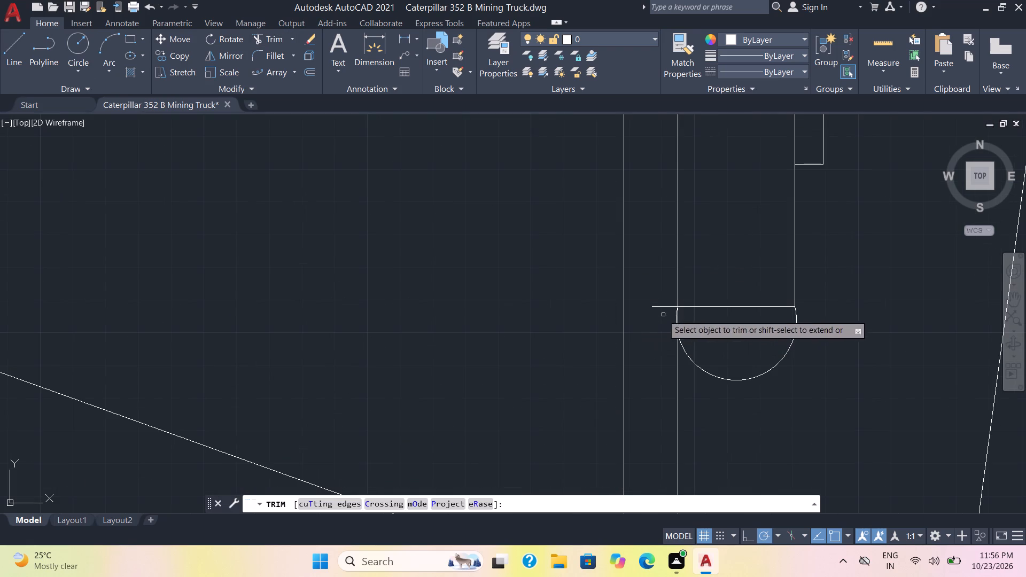
pyautogui.moveTo(667, 290); pyautogui.dragTo(660, 323)
pyautogui.press('Escape')
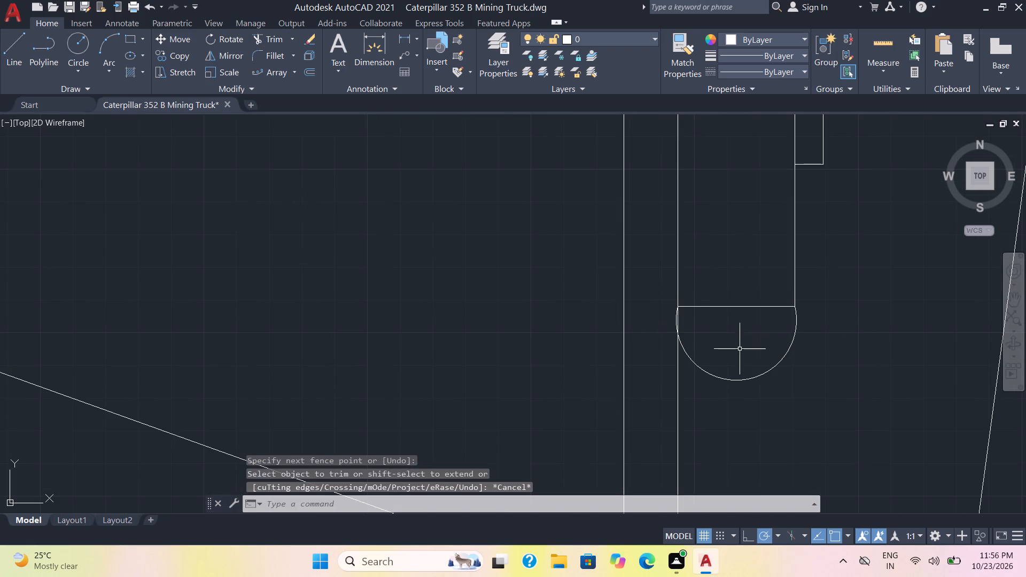
pyautogui.scroll(2, 699, 328)
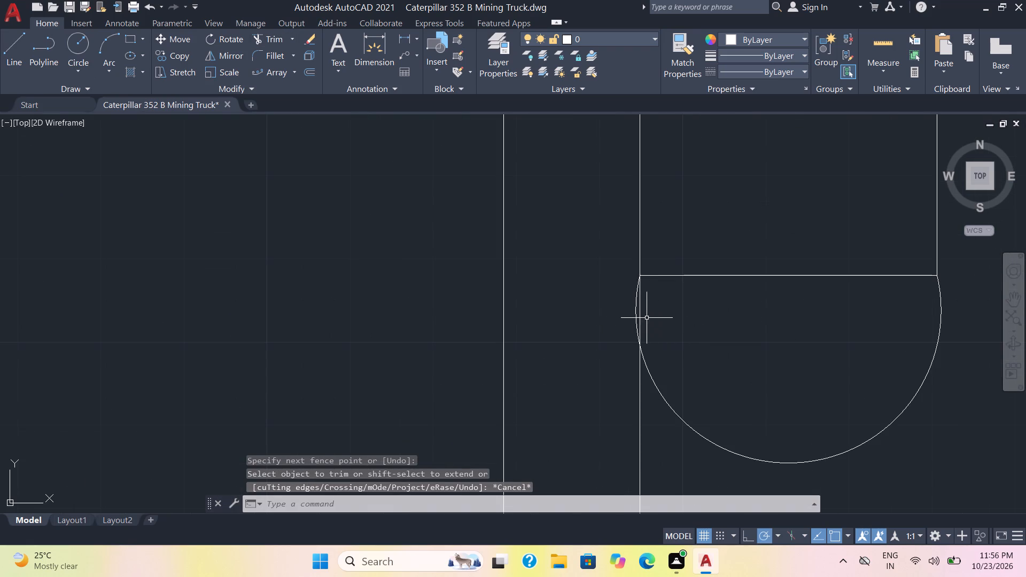
pyautogui.click(279, 40)
pyautogui.scroll(3, 621, 317)
pyautogui.moveTo(647, 307); pyautogui.dragTo(618, 325)
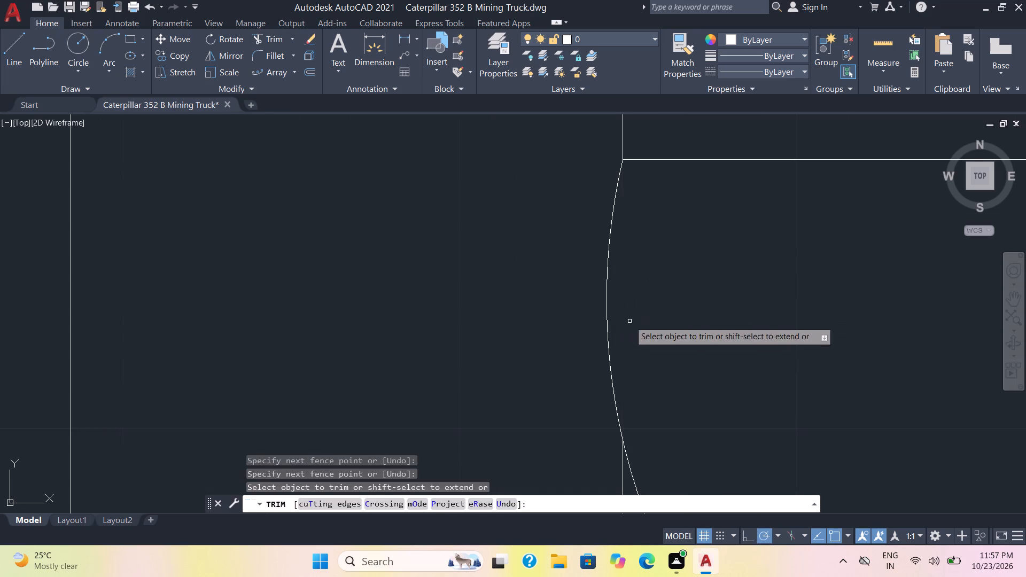
pyautogui.scroll(-3, 650, 316)
pyautogui.press('Escape')
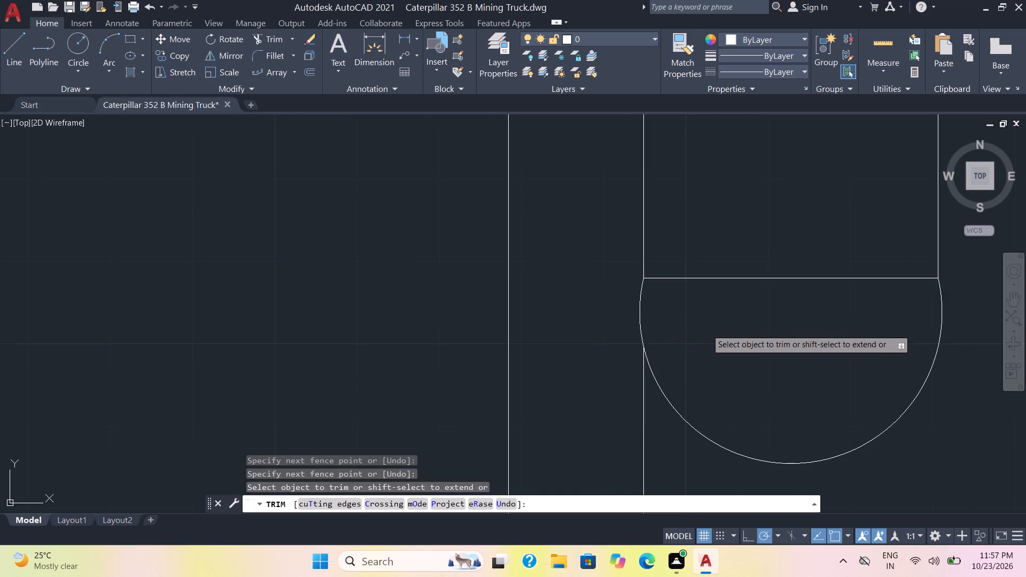
# Start an upright line inside the long body near its rear end: about 7 mm up, 1 mm forward, 6 mm down, 3 mm forward.
pyautogui.scroll(-2, 714, 325)
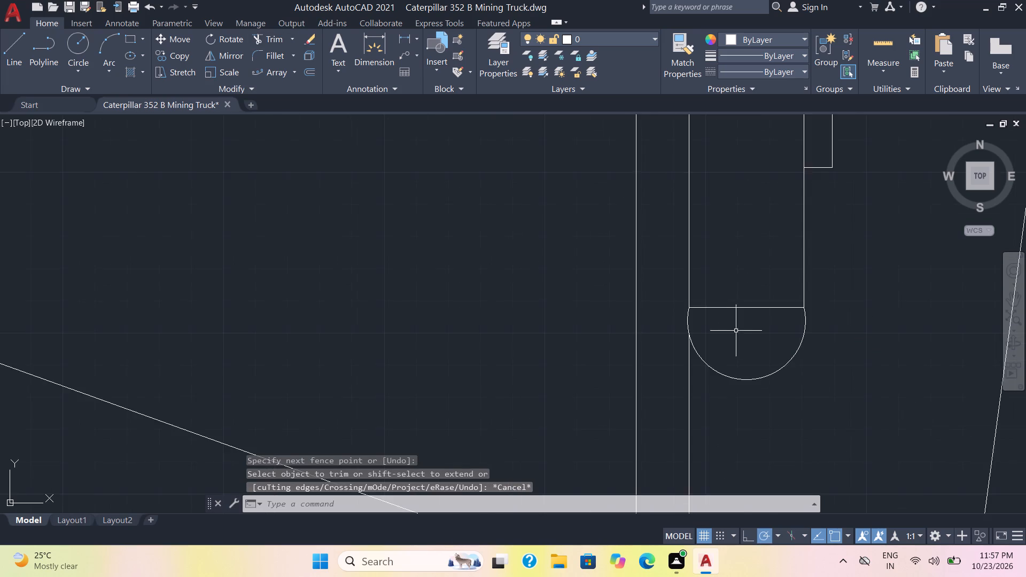
pyautogui.scroll(-2, 740, 329)
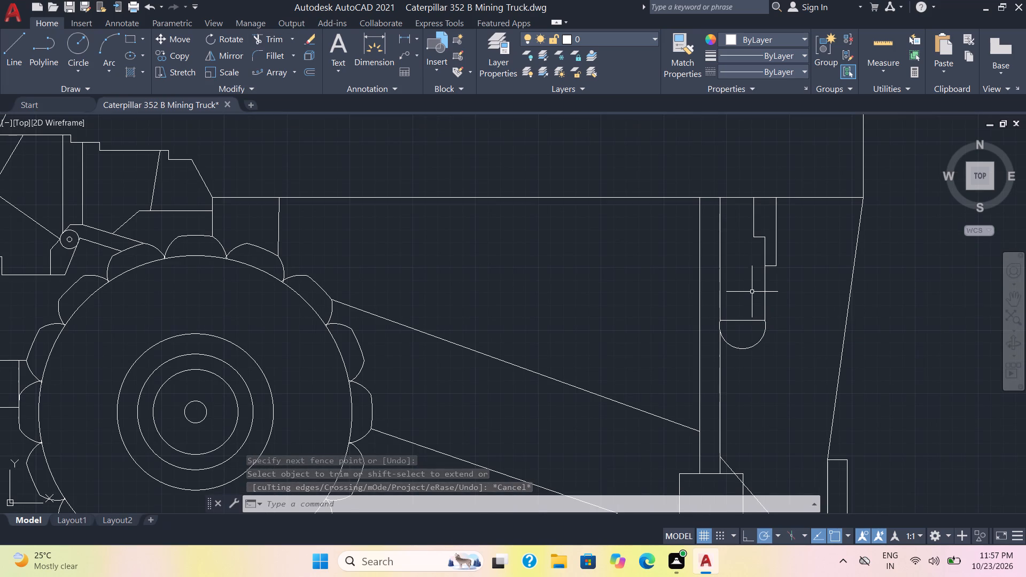
pyautogui.moveTo(751, 249); pyautogui.dragTo(637, 280, button='middle')
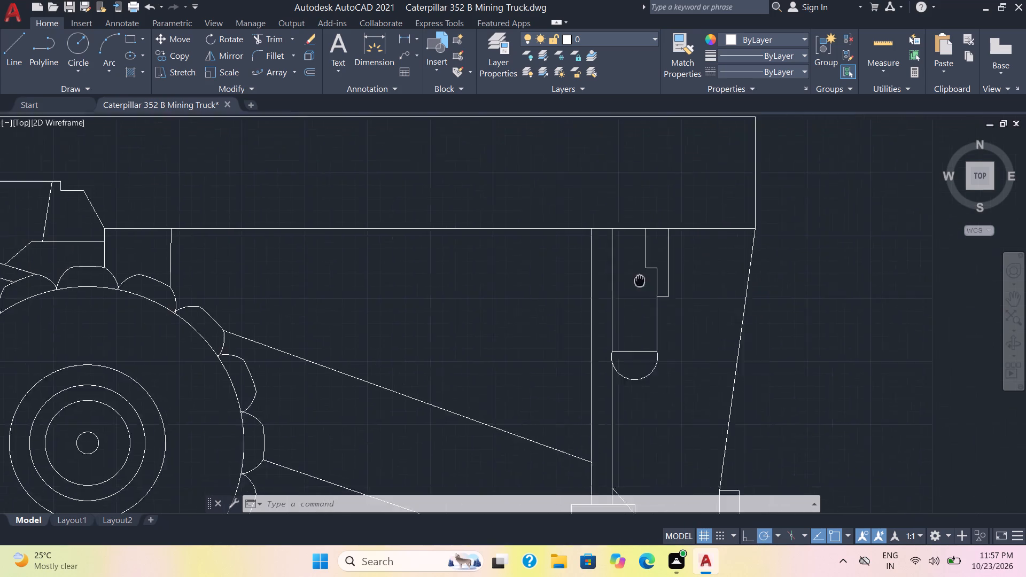
pyautogui.moveTo(637, 280); pyautogui.dragTo(523, 288, button='middle')
pyautogui.scroll(-3, 686, 316)
pyautogui.moveTo(693, 333); pyautogui.dragTo(634, 357, button='middle')
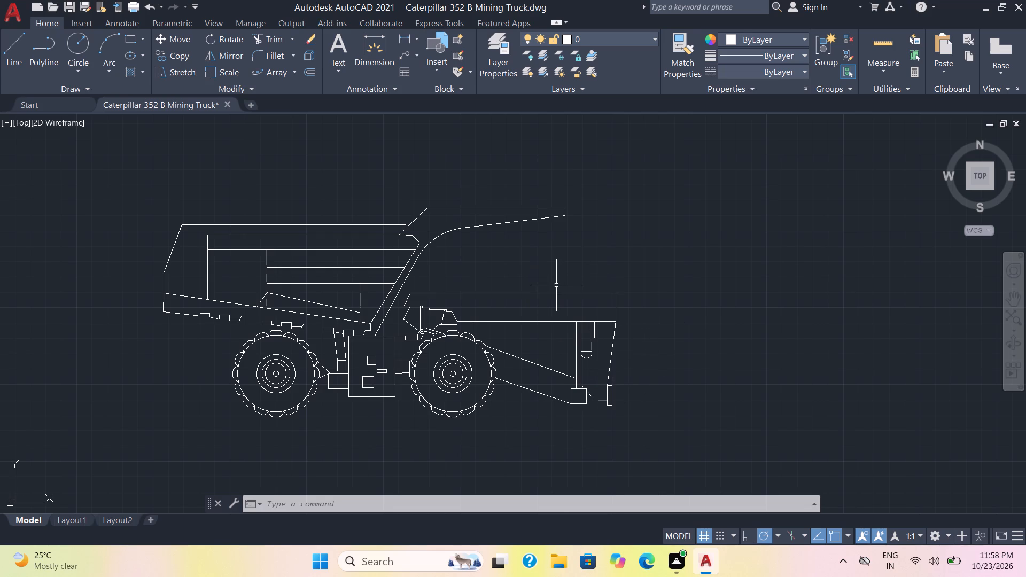
pyautogui.scroll(2, 556, 285)
pyautogui.moveTo(541, 267); pyautogui.dragTo(498, 326, button='middle')
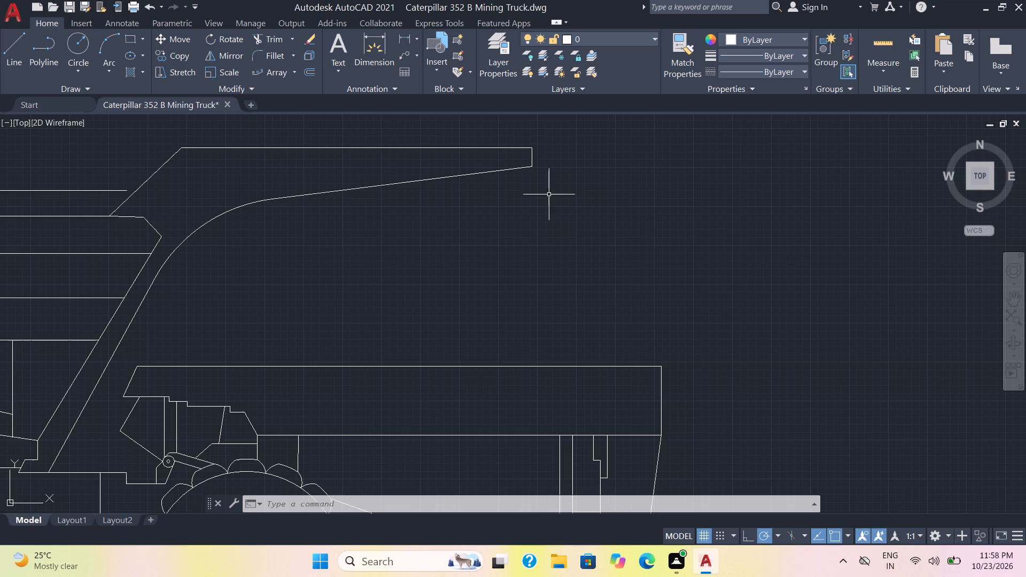
pyautogui.click(13, 43)
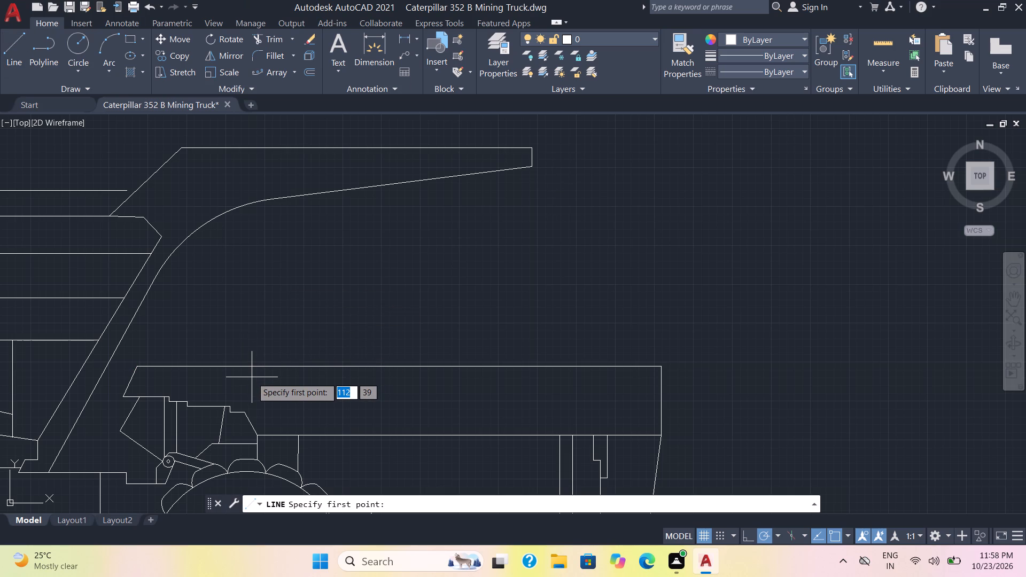
pyautogui.click(211, 381)
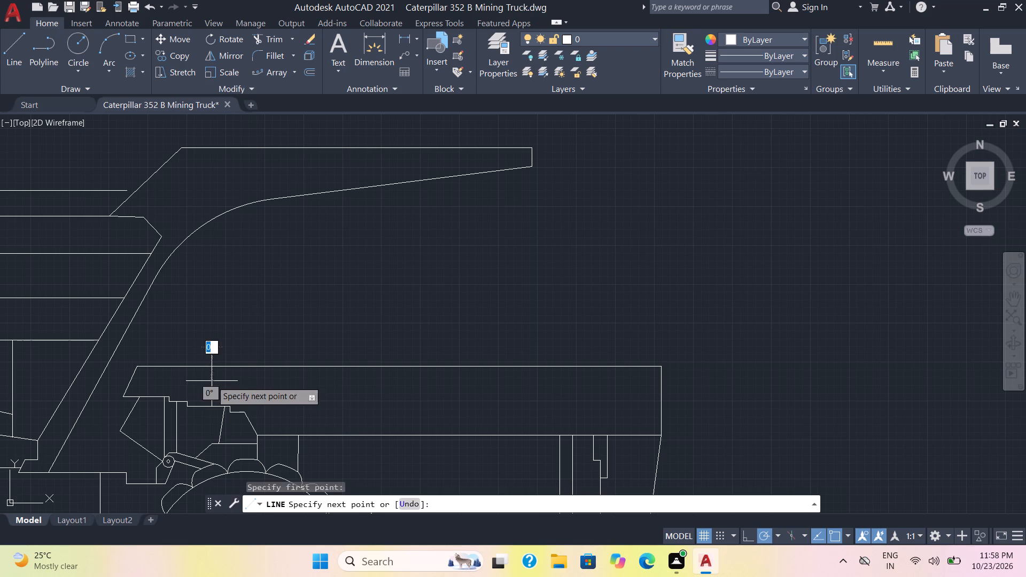
pyautogui.click(214, 266)
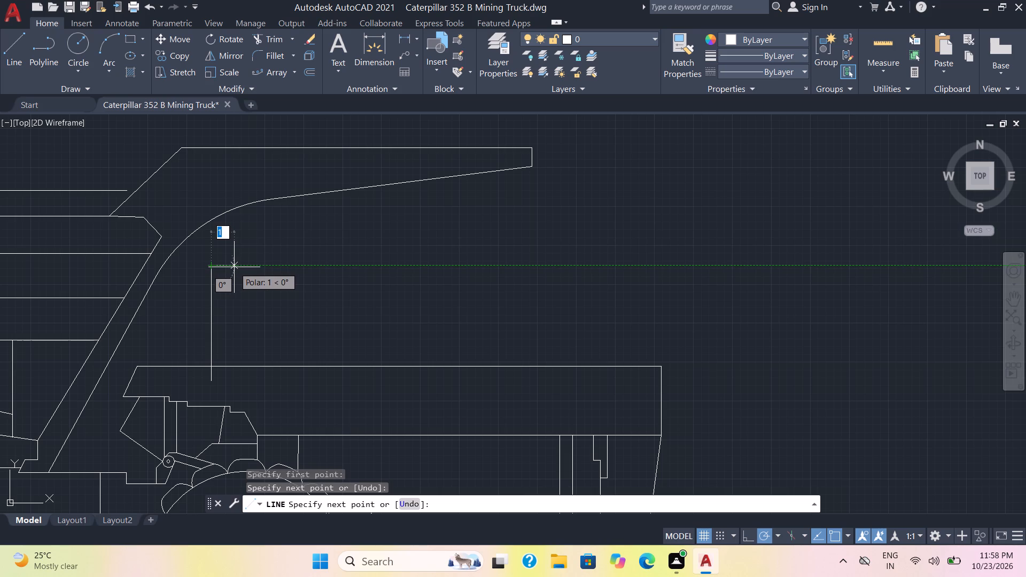
pyautogui.click(234, 266)
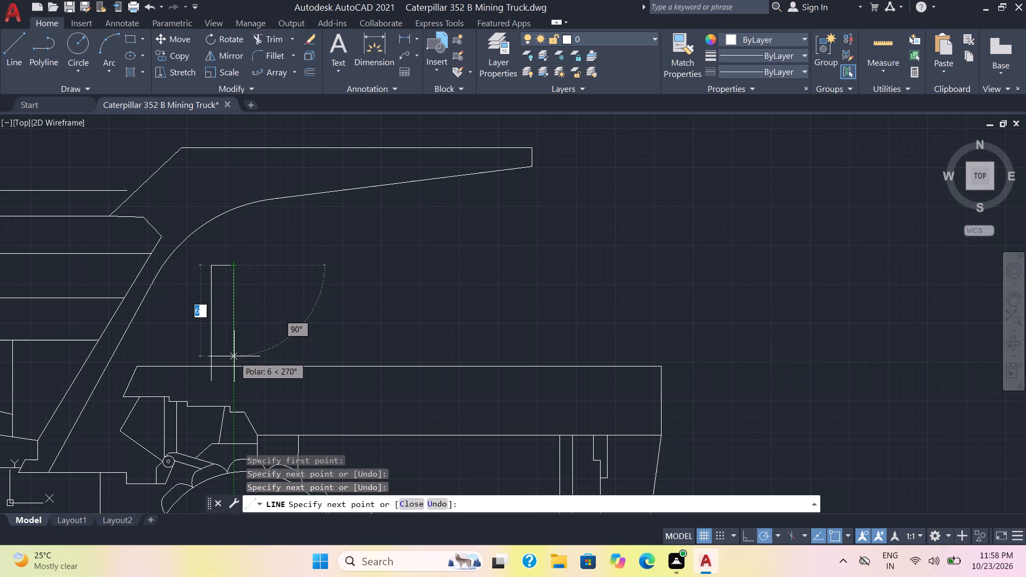
pyautogui.click(234, 358)
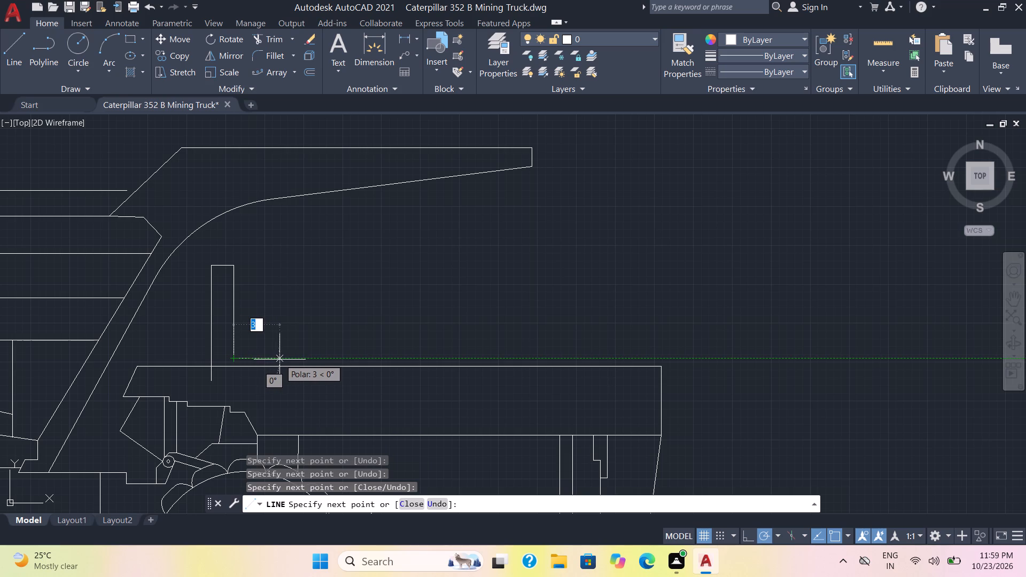
pyautogui.click(279, 360)
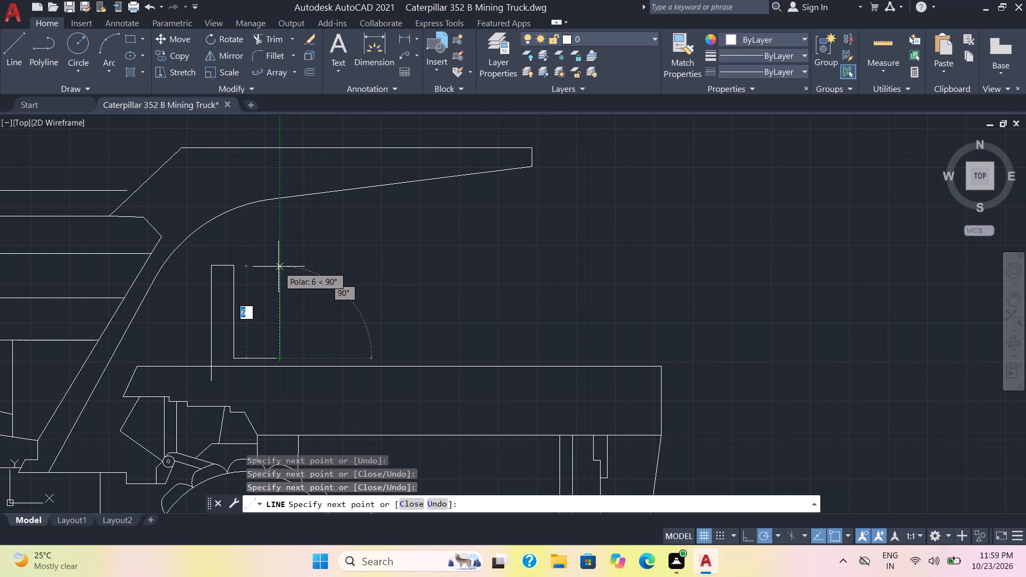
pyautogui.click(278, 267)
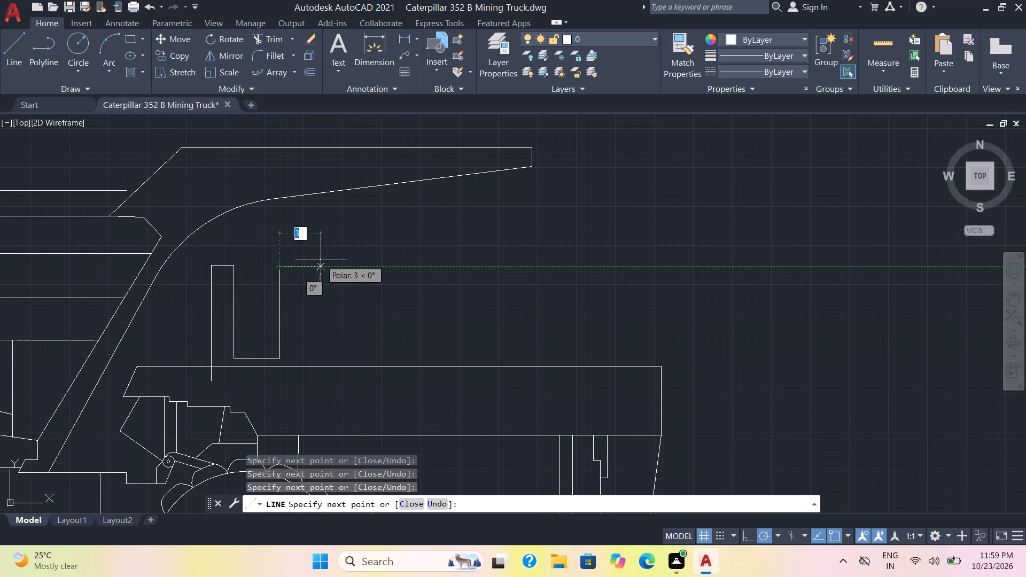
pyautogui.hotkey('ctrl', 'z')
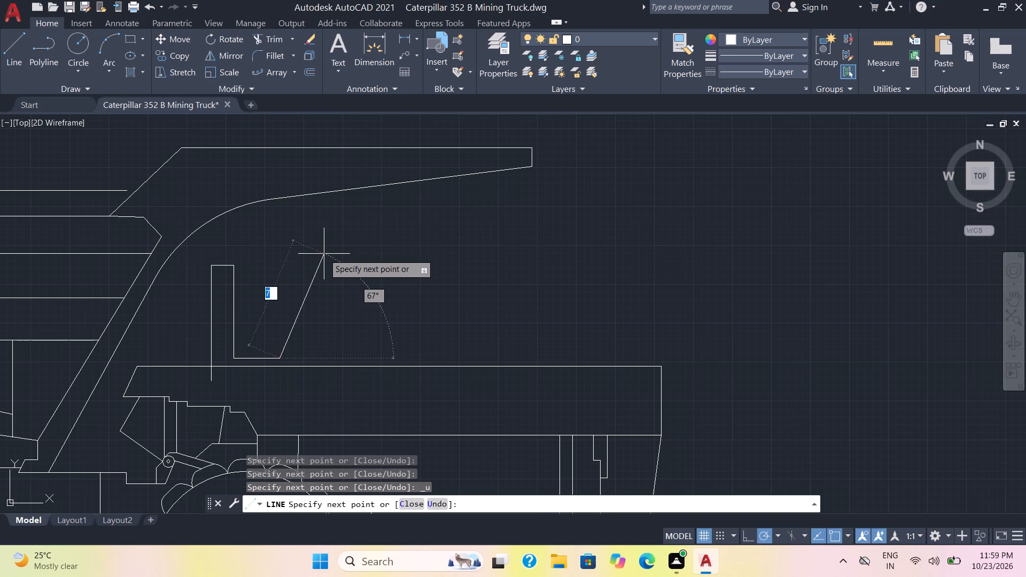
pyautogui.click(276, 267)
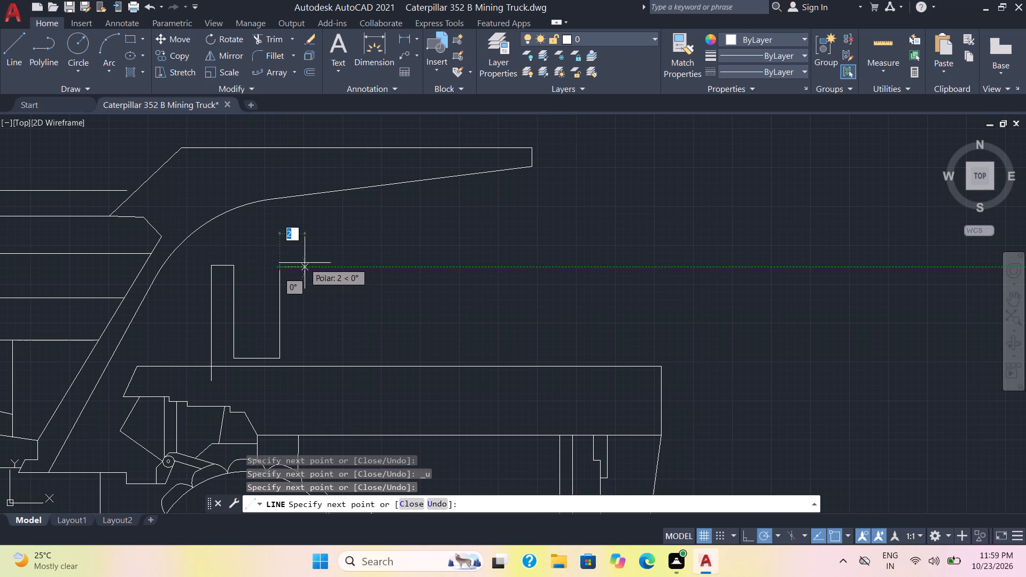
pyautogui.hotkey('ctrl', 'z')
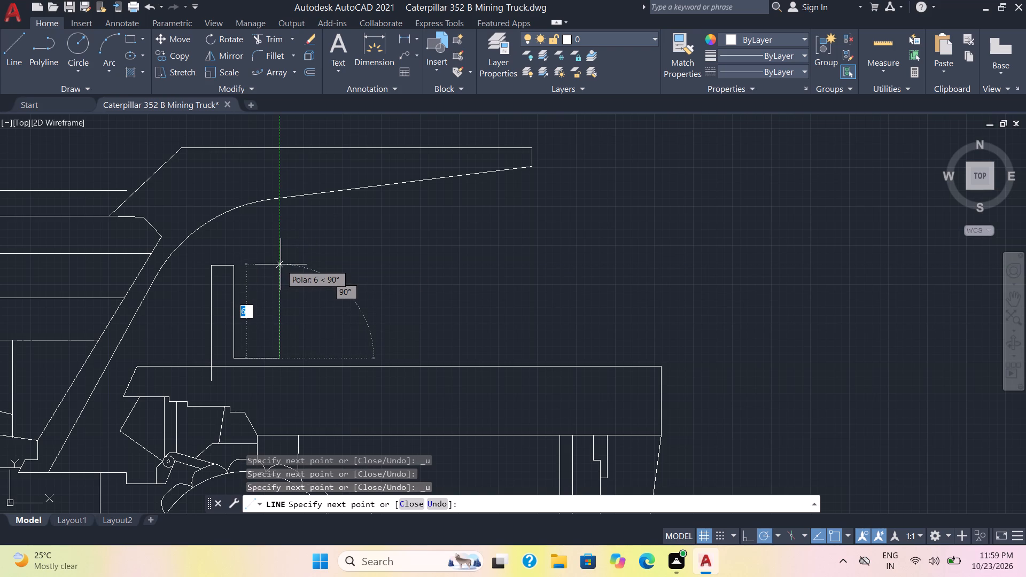
# Continue the line with a second upright: about 6 mm up, 2 mm forward, 6 mm down, and 3 mm forward.
pyautogui.click(281, 262)
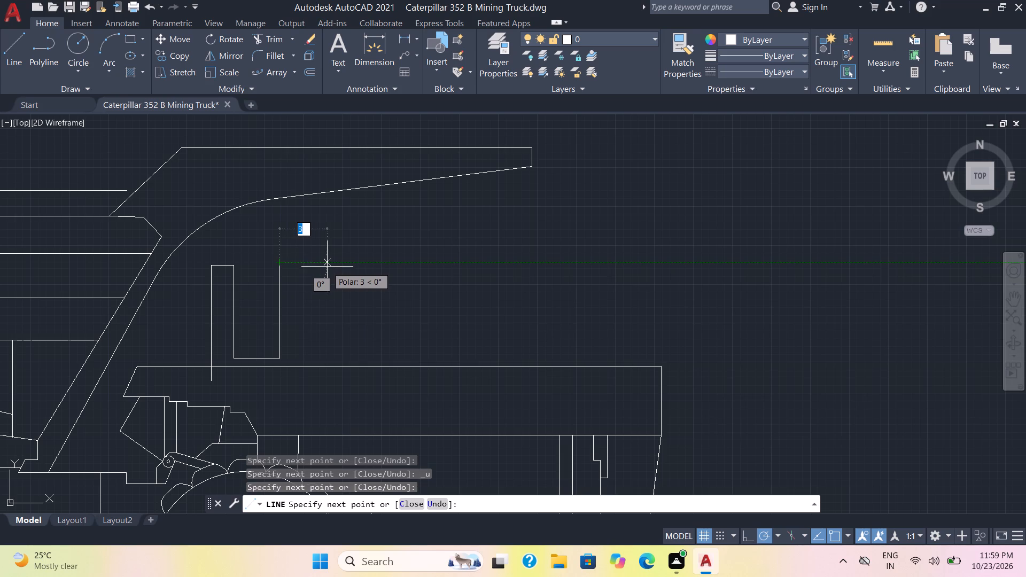
pyautogui.click(307, 265)
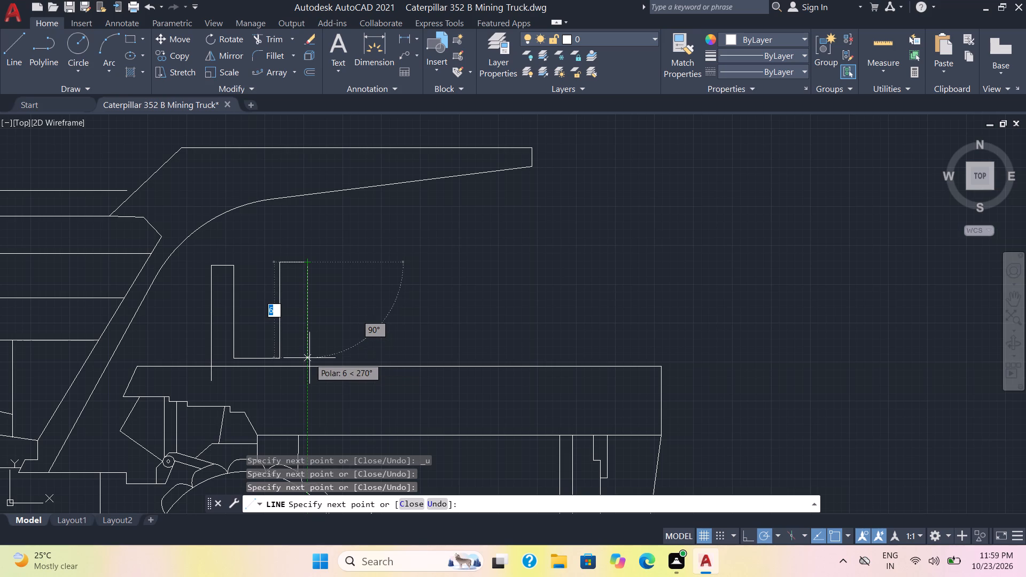
pyautogui.scroll(2, 309, 357)
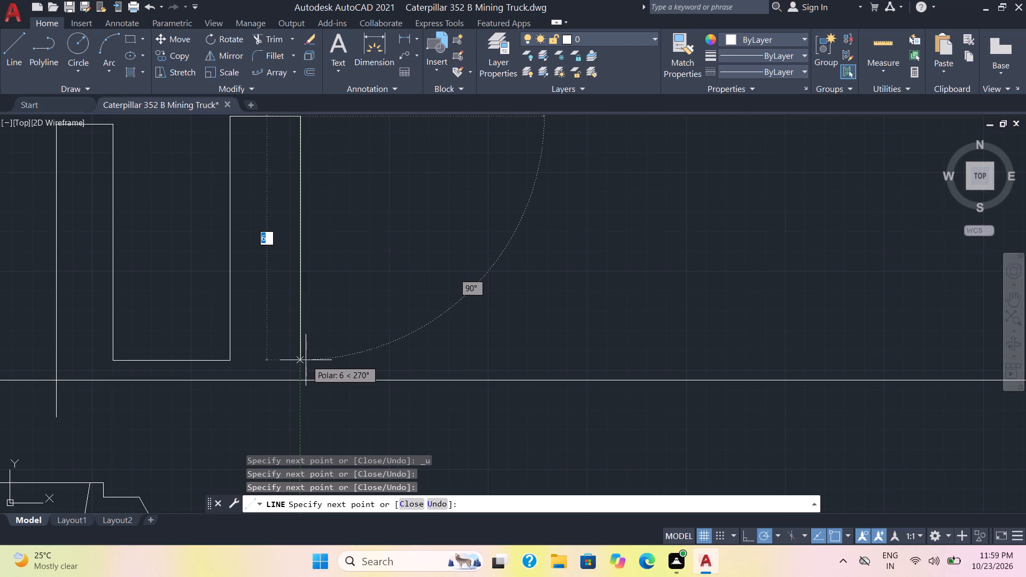
pyautogui.click(306, 360)
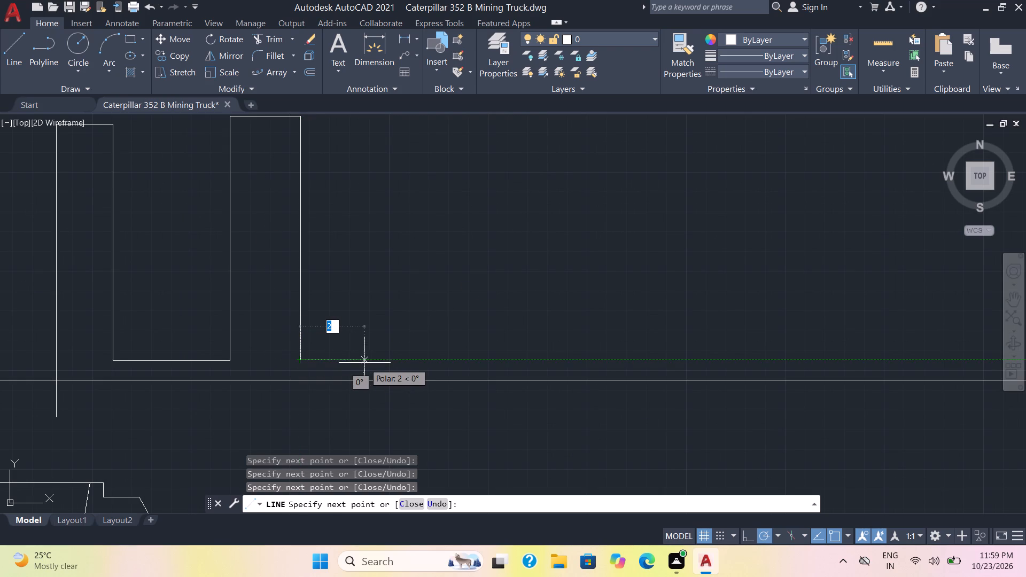
pyautogui.click(407, 364)
# Finish the line with a third upright: about 6 mm up, 1 mm forward, and 7 mm down past the long body's top edge.
pyautogui.scroll(-2, 411, 204)
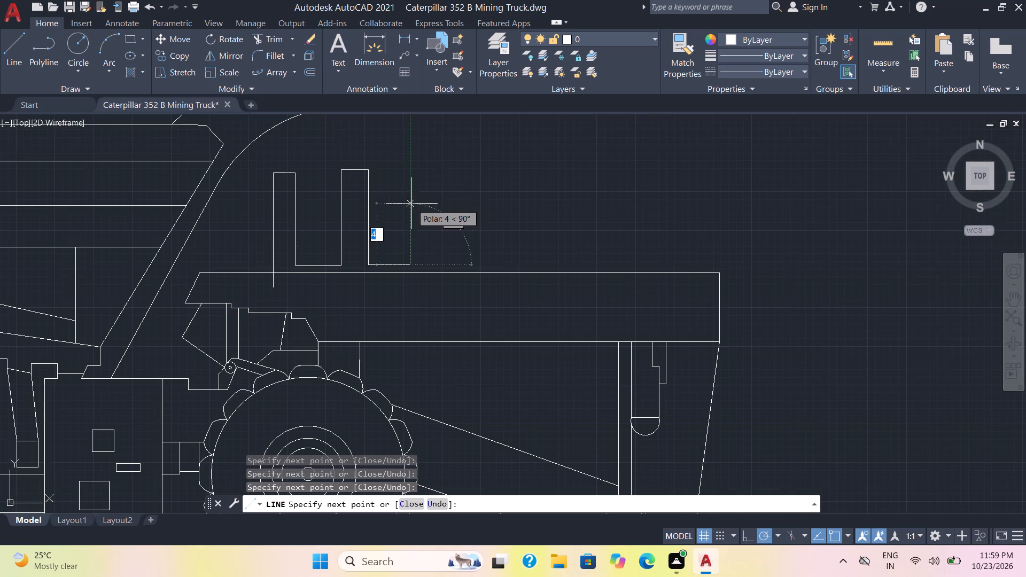
pyautogui.scroll(3, 400, 170)
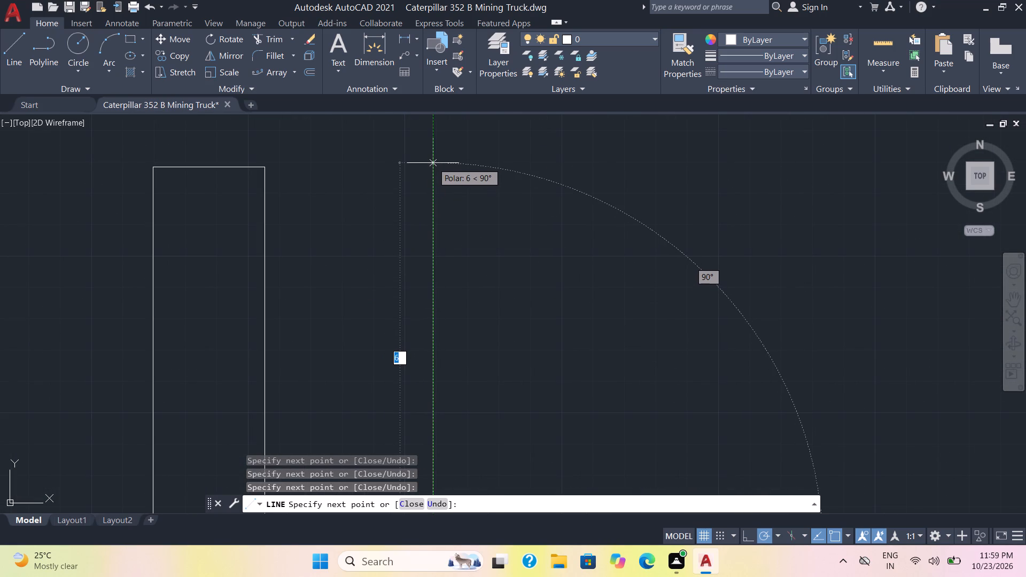
pyautogui.click(433, 162)
pyautogui.scroll(-1, 559, 175)
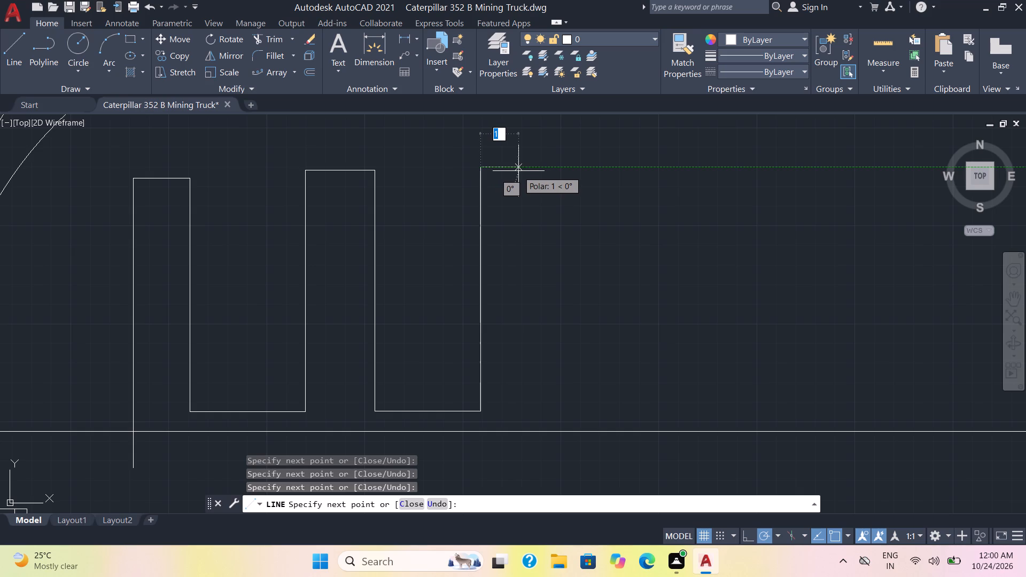
pyautogui.click(524, 171)
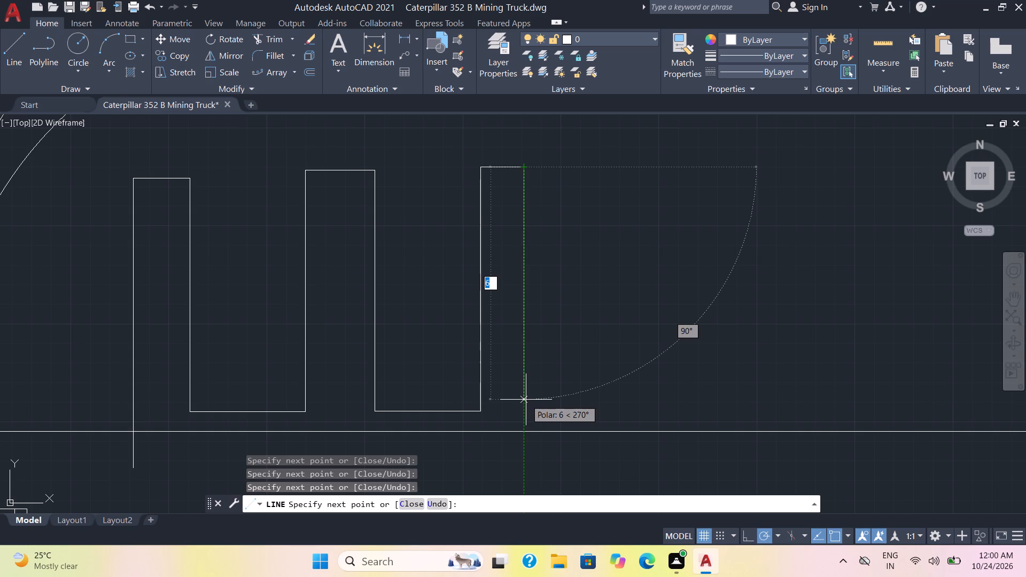
pyautogui.click(527, 445)
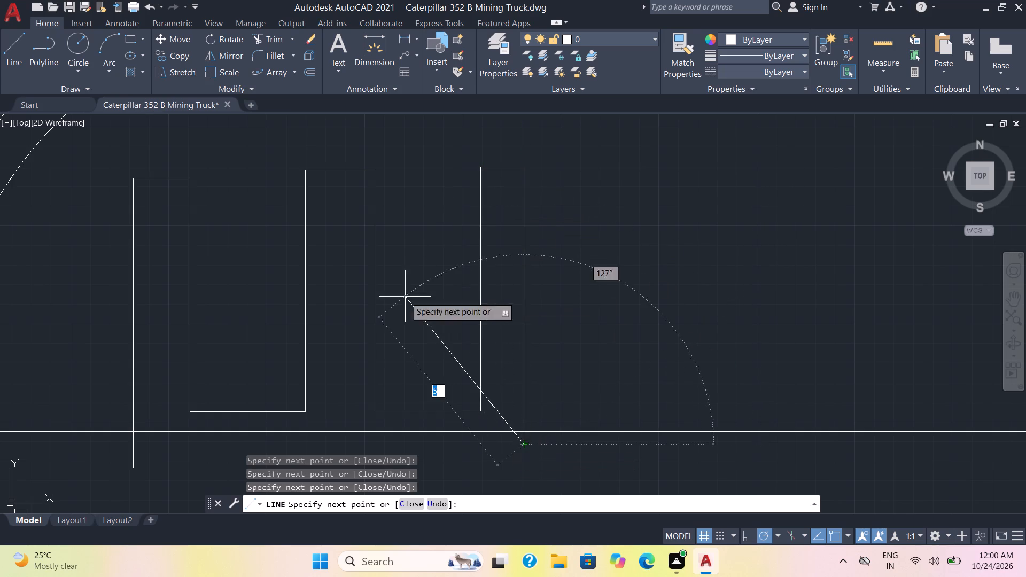
pyautogui.press('Escape')
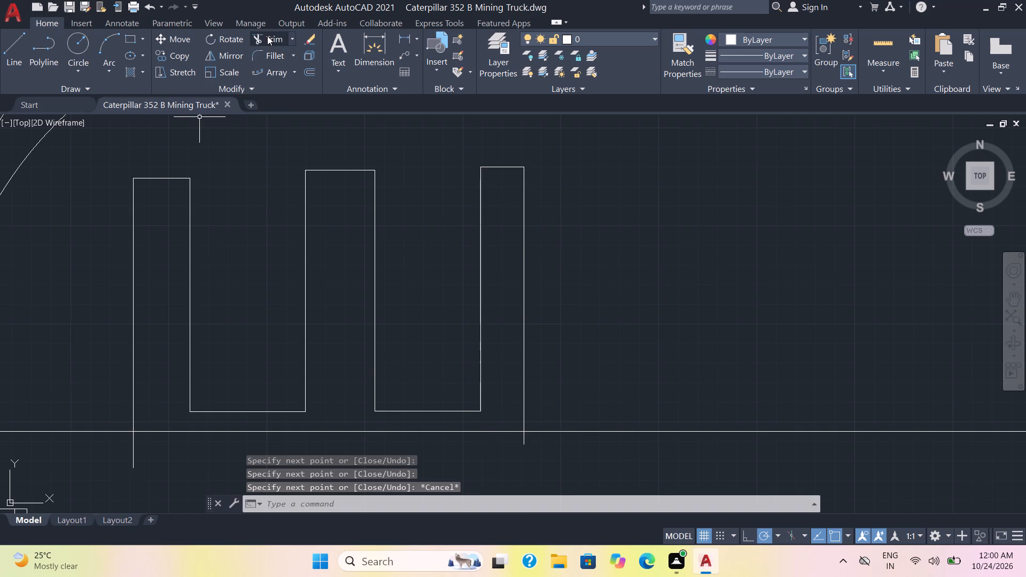
# Trim the first and third uprights' outer line ends that extend below the long body's top edge.
pyautogui.click(267, 36)
pyautogui.moveTo(242, 302); pyautogui.dragTo(308, 216, button='middle')
pyautogui.scroll(3, 213, 389)
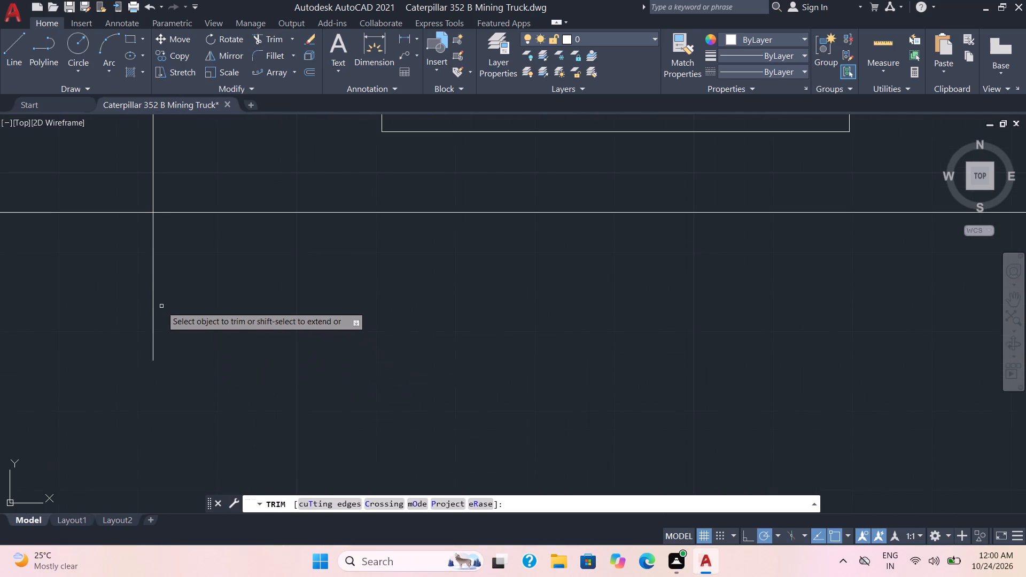
pyautogui.moveTo(149, 291); pyautogui.dragTo(227, 322)
pyautogui.scroll(-4, 433, 403)
pyautogui.moveTo(660, 412); pyautogui.dragTo(400, 397, button='middle')
pyautogui.scroll(3, 397, 344)
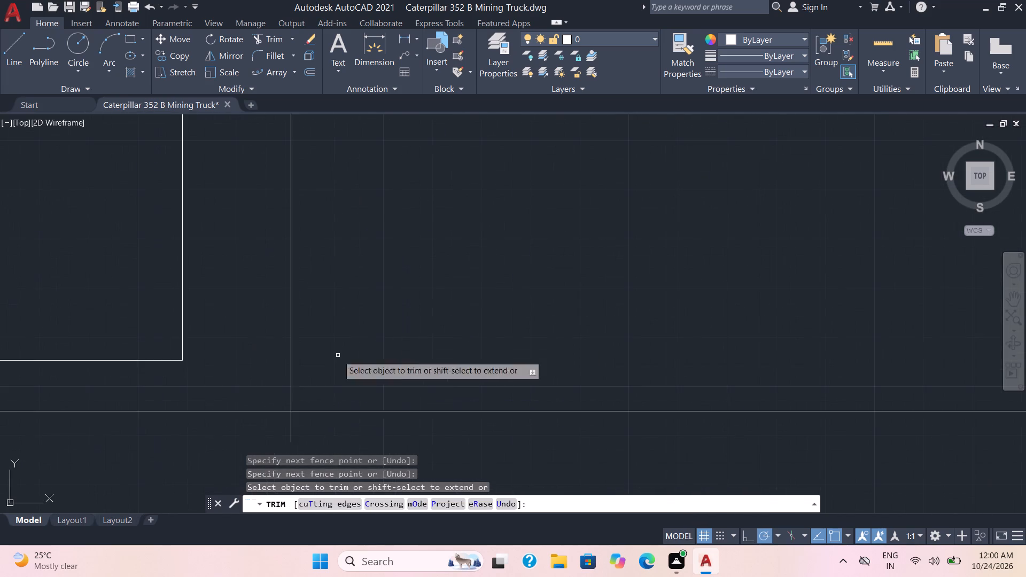
pyautogui.moveTo(279, 438); pyautogui.dragTo(326, 440)
pyautogui.scroll(-3, 380, 358)
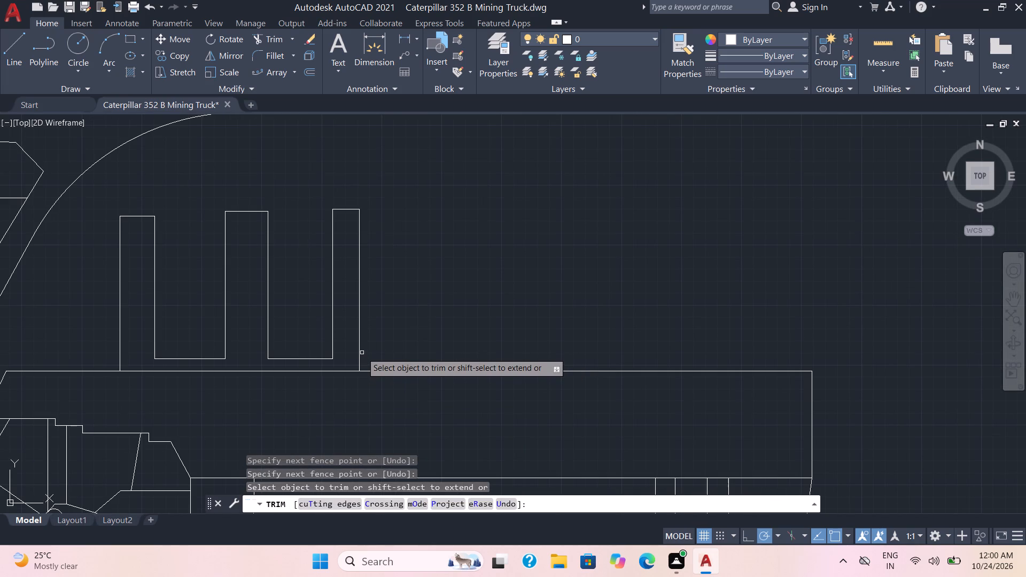
pyautogui.press('Escape')
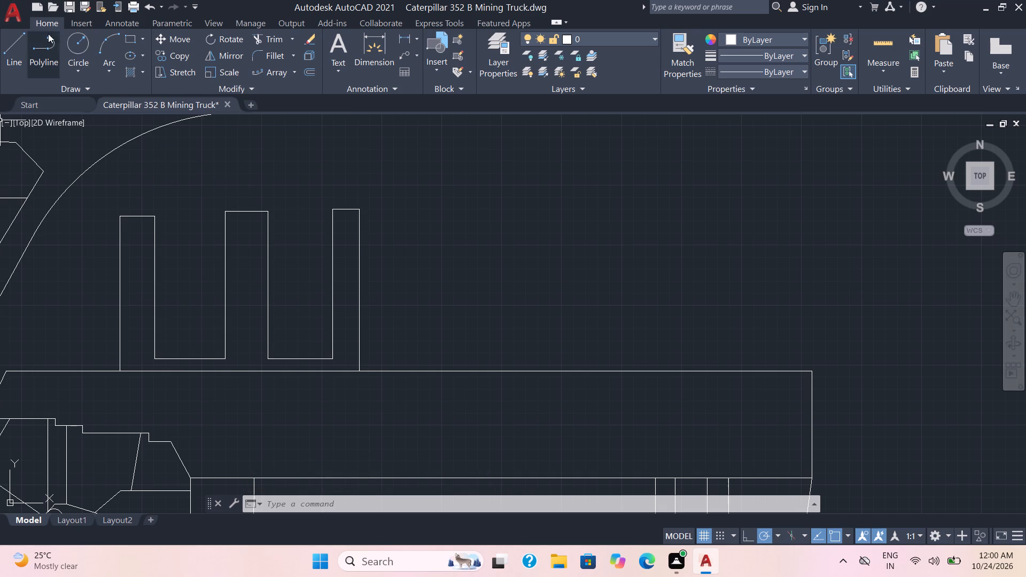
# Draw a horizontal line about 8 mm long near the uprights' tops, from inside the first upright to inside the third.
pyautogui.click(15, 48)
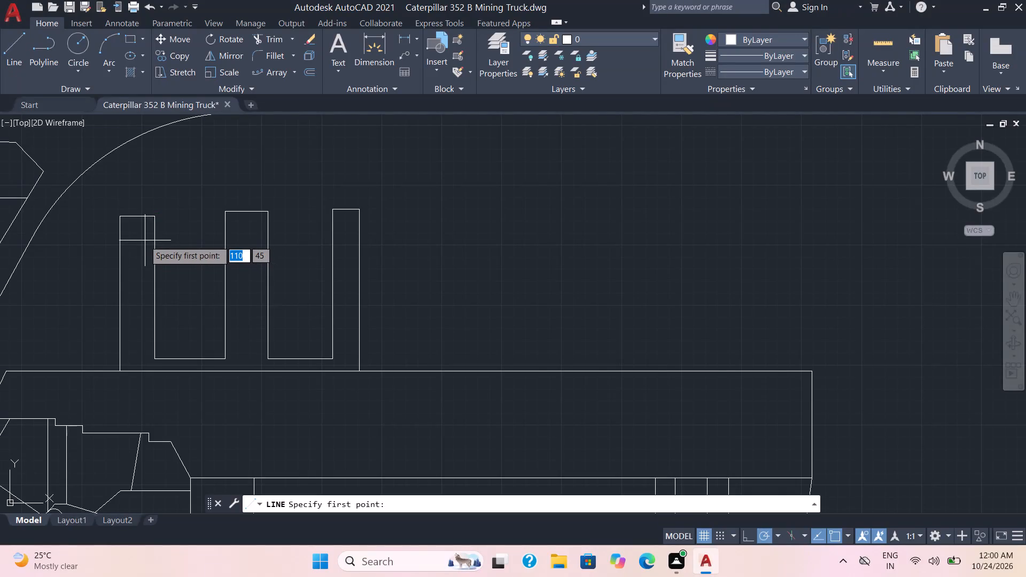
pyautogui.click(140, 240)
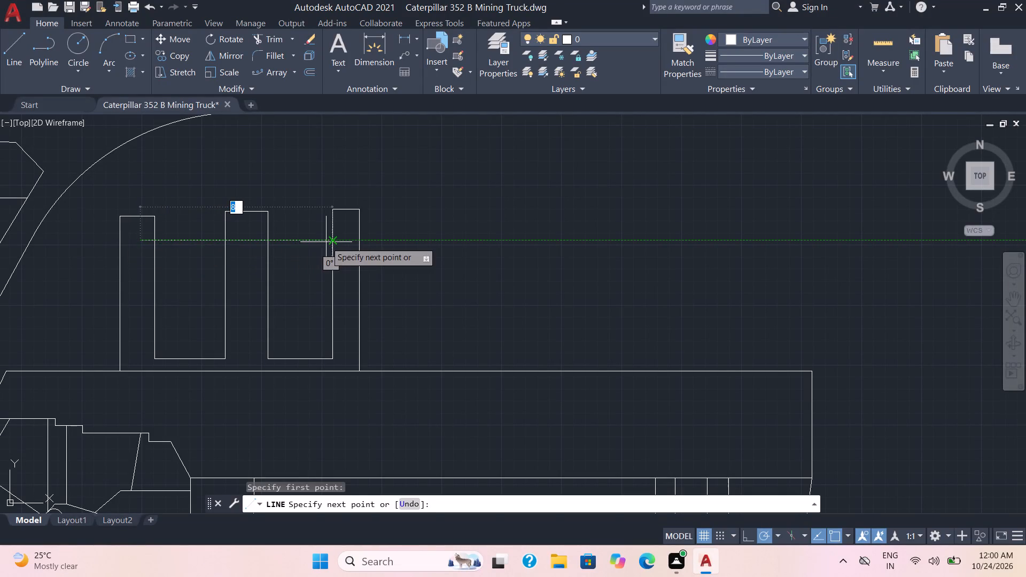
pyautogui.click(345, 244)
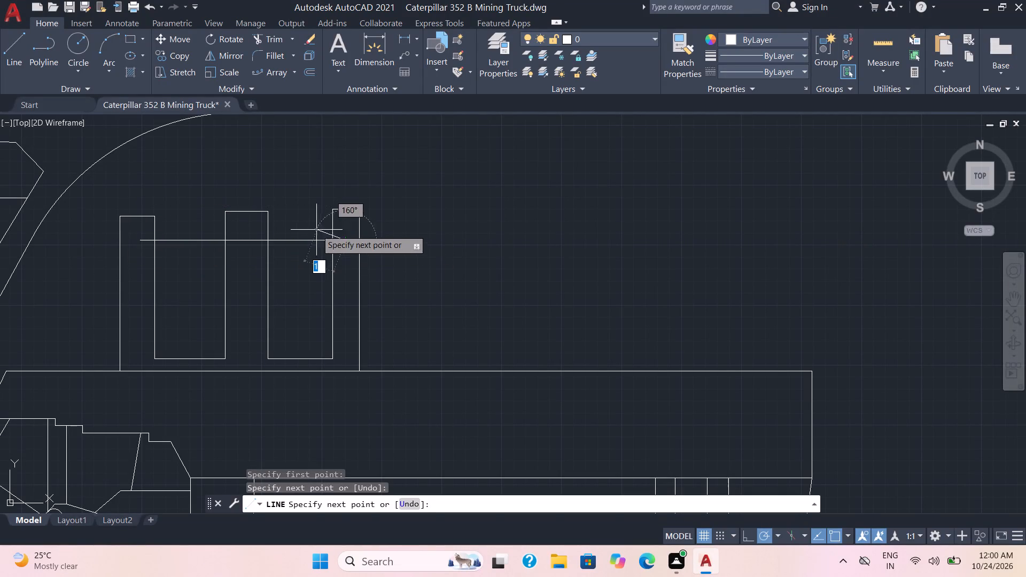
pyautogui.press('Escape')
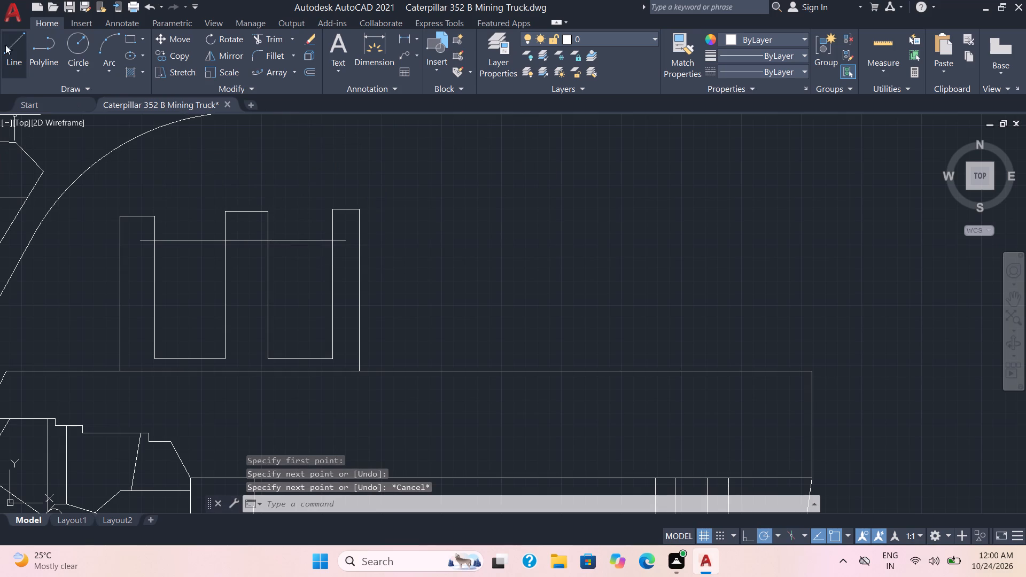
# Draw a second horizontal line about 8 mm long just below the upper rail line, from inside the first upright to inside the third.
pyautogui.click(22, 46)
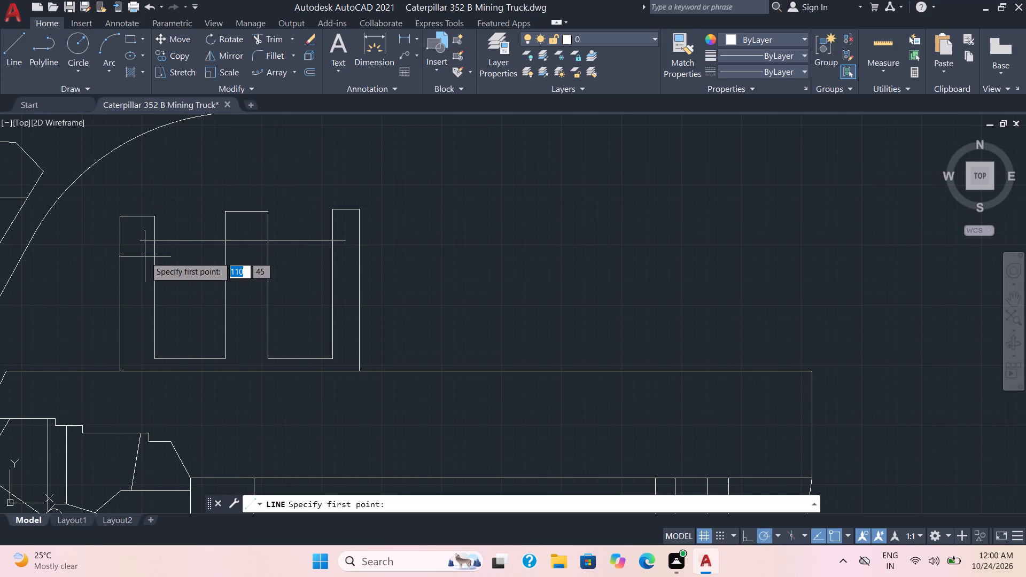
pyautogui.click(143, 249)
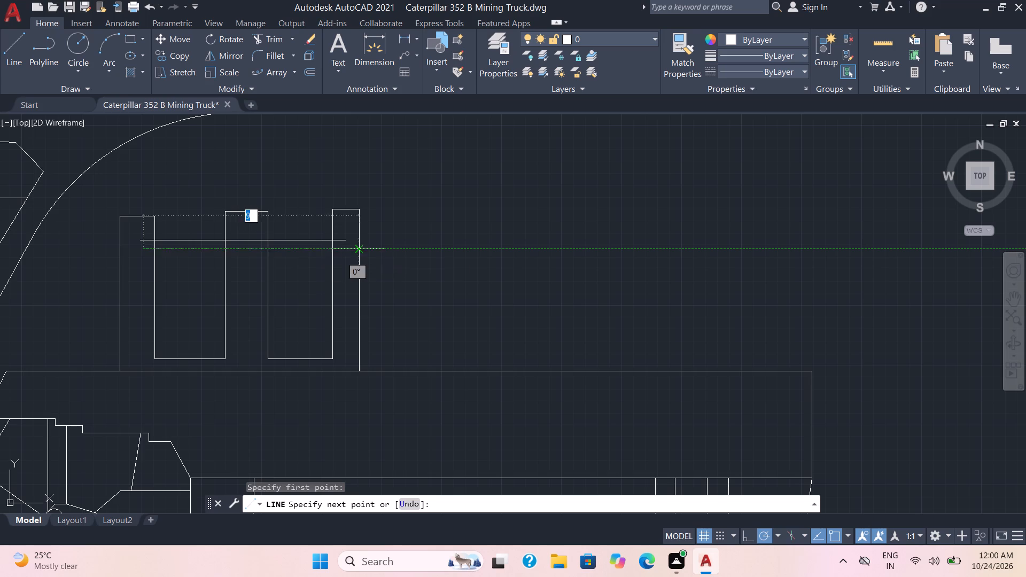
pyautogui.click(344, 252)
pyautogui.press('Escape')
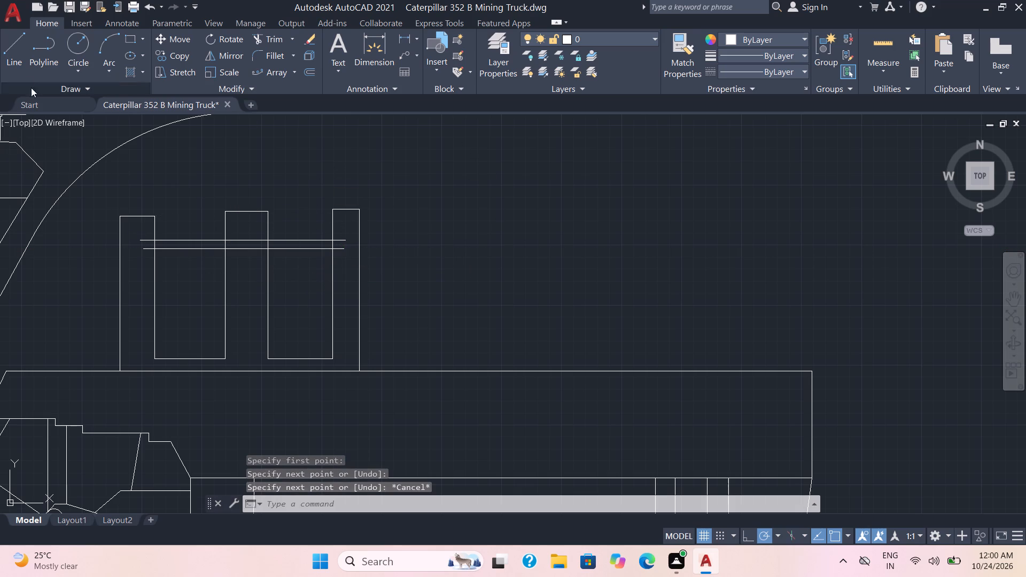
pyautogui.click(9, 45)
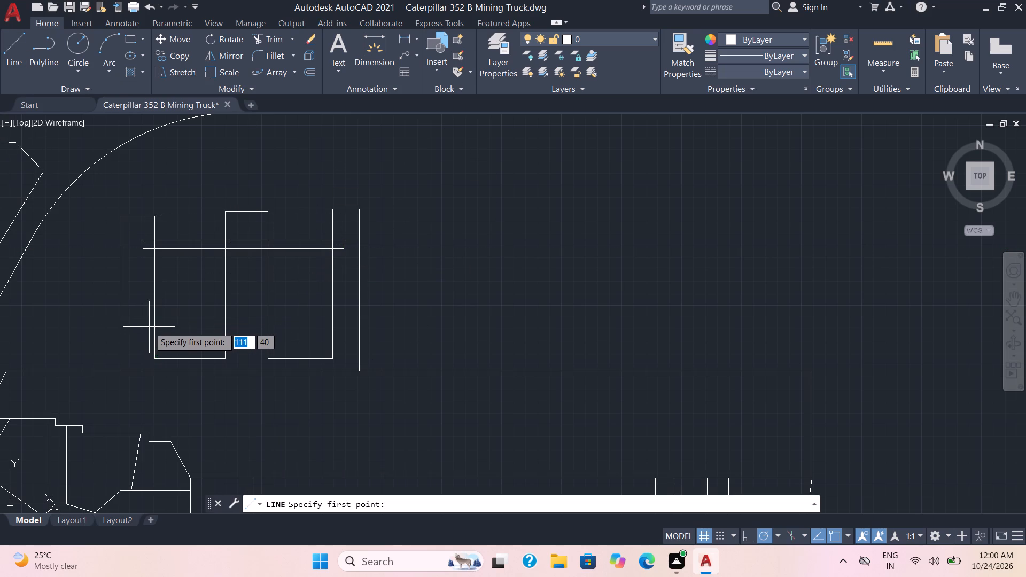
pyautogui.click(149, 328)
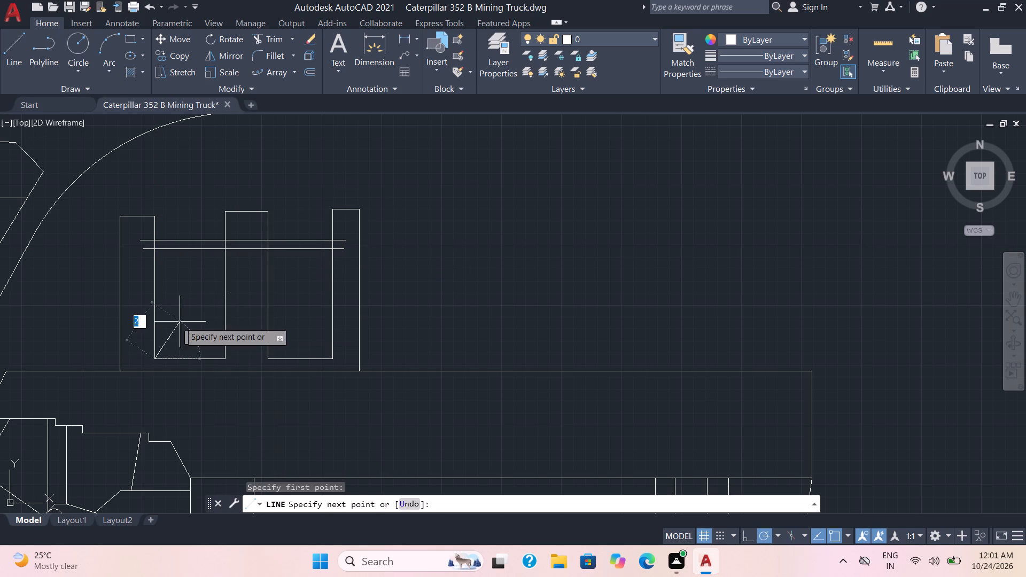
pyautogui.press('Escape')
# Draw three stacked horizontal lines about 8 mm long near the uprights' bases, from inside the first upright to inside the third.
pyautogui.click(9, 40)
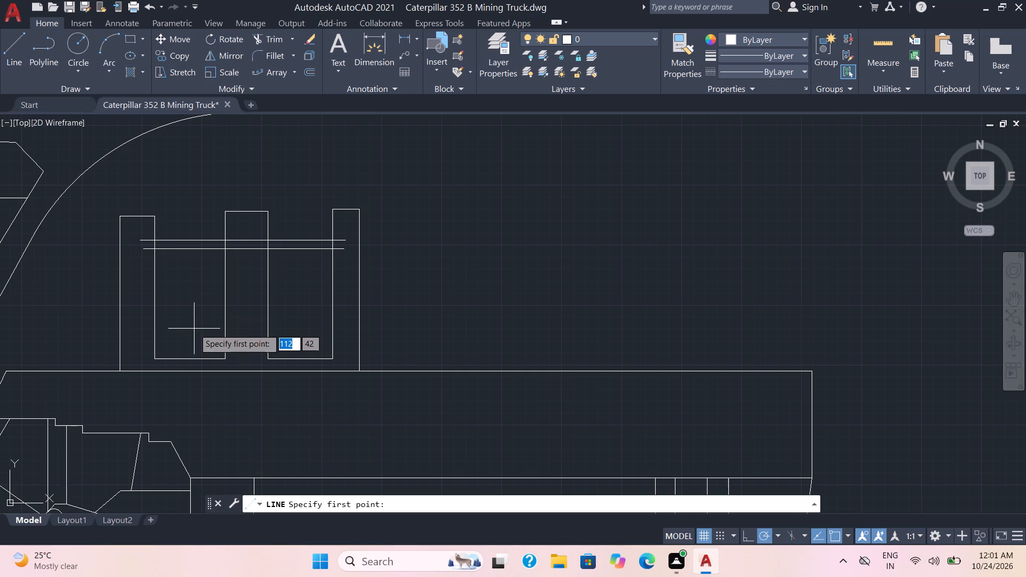
pyautogui.click(146, 318)
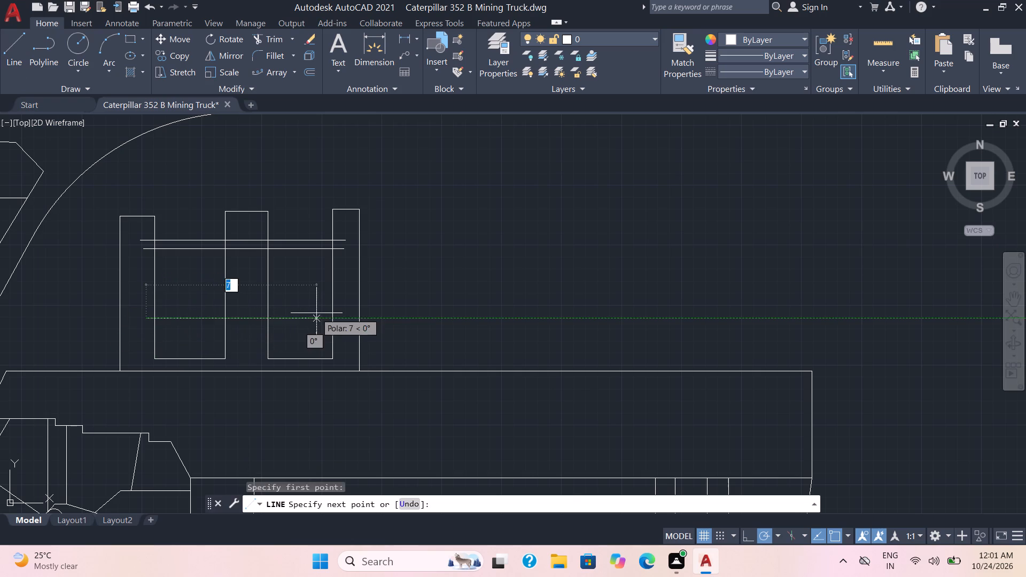
pyautogui.click(345, 318)
pyautogui.press('Escape')
pyautogui.click(3, 31)
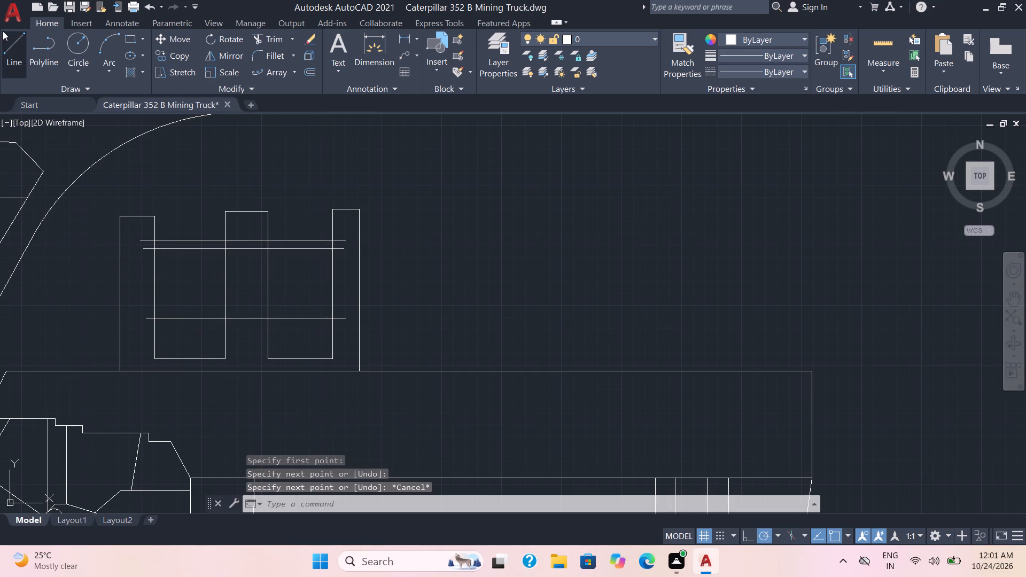
pyautogui.click(18, 48)
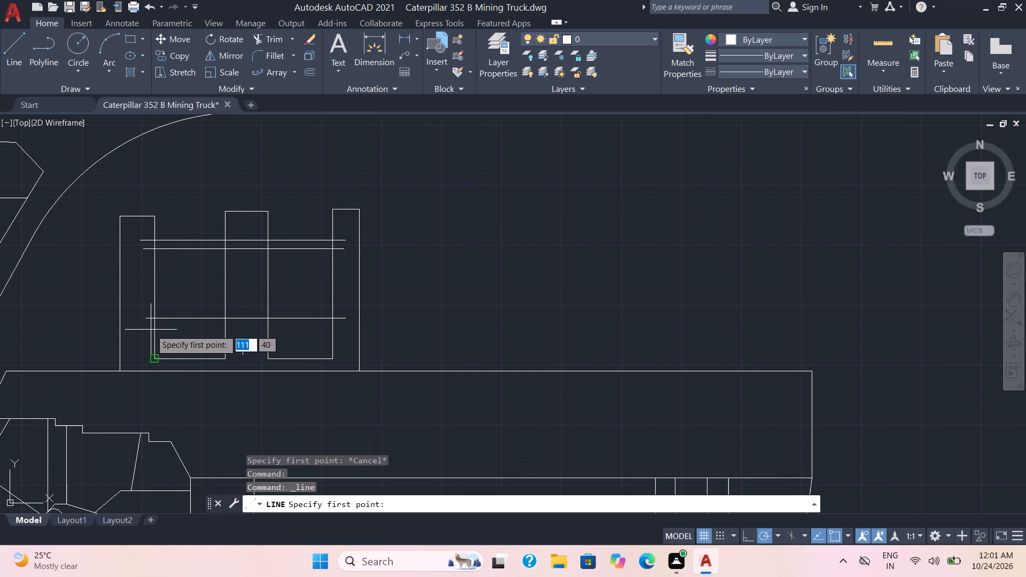
pyautogui.click(144, 329)
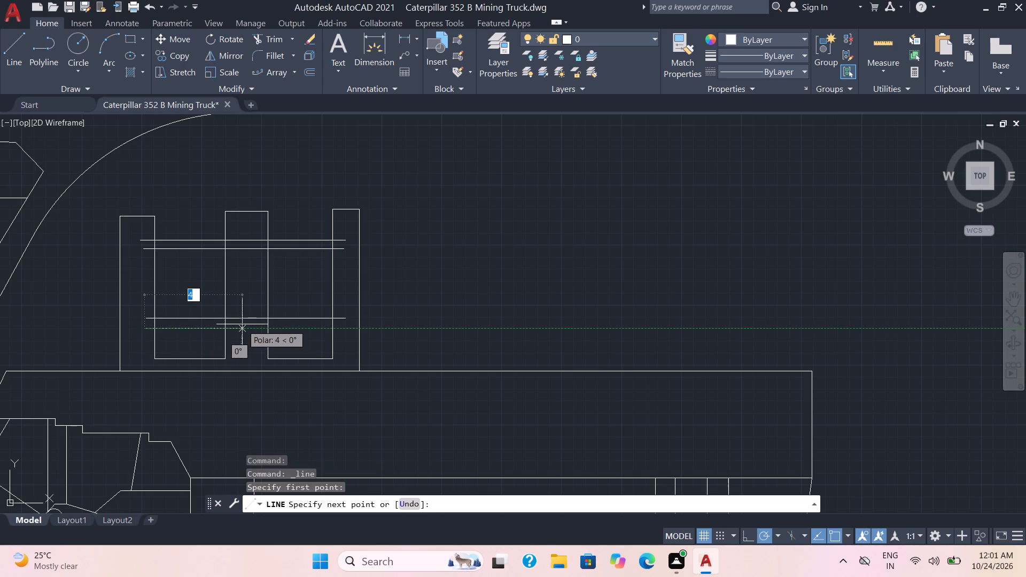
pyautogui.click(345, 334)
pyautogui.press('Escape')
pyautogui.click(15, 59)
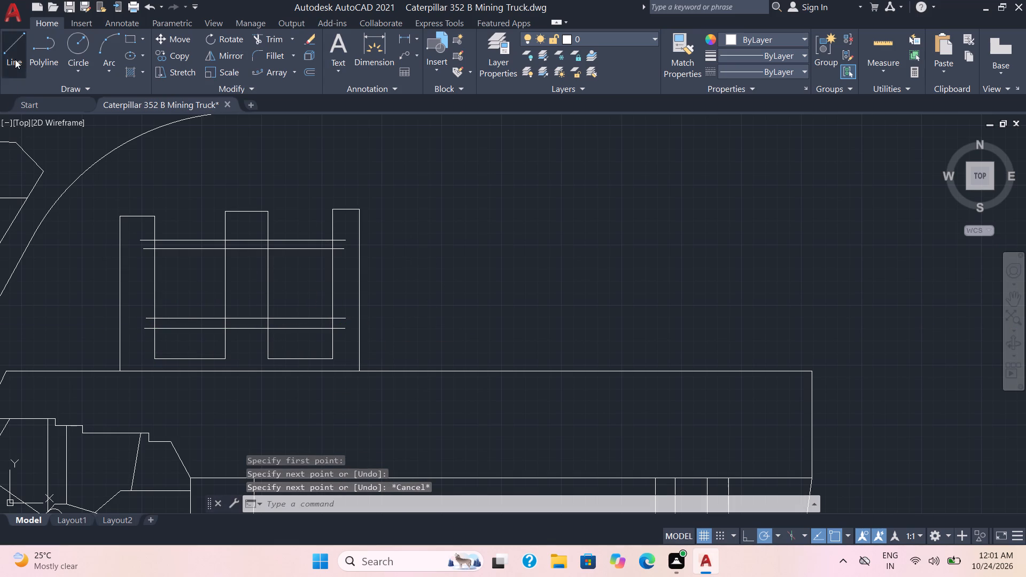
pyautogui.click(144, 341)
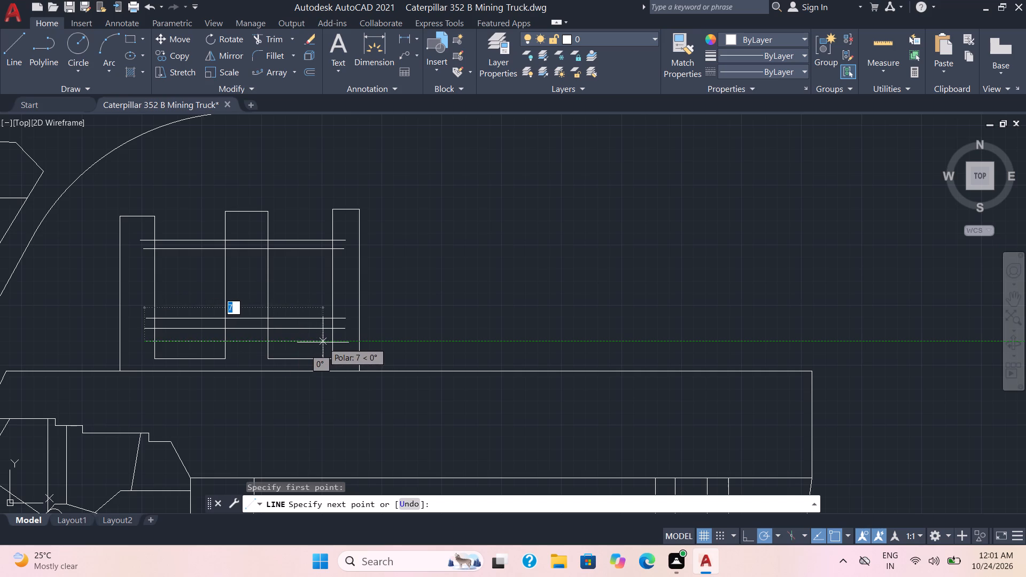
pyautogui.click(345, 344)
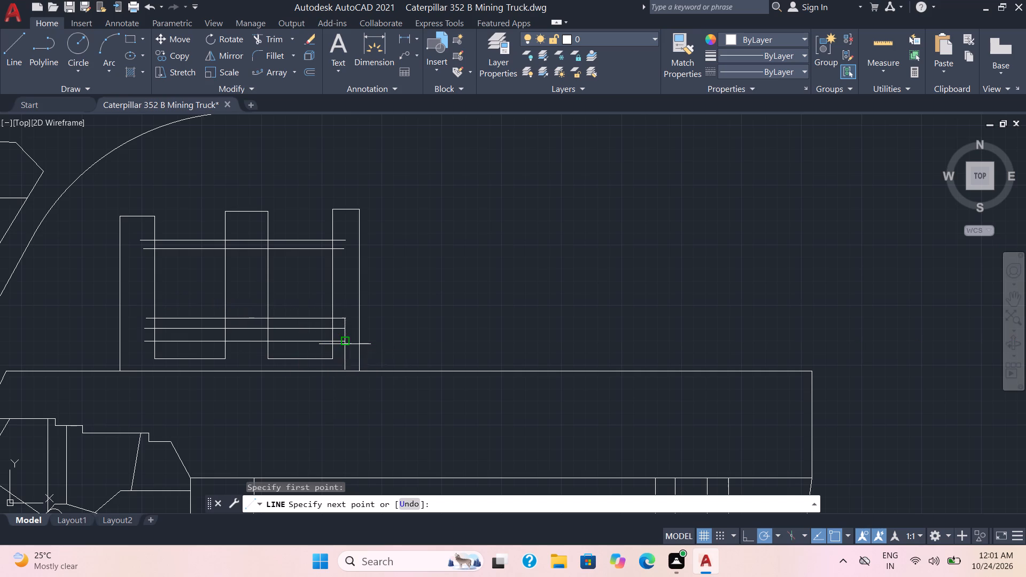
pyautogui.press('Escape')
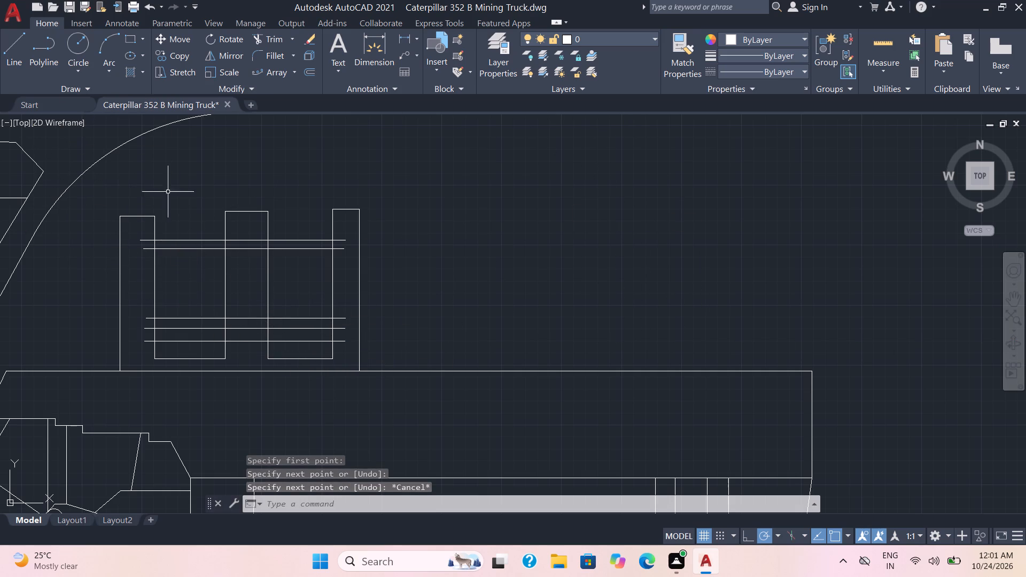
# Trim the ends of the two upper rail lines that extend inside the first and third uprights.
pyautogui.click(267, 40)
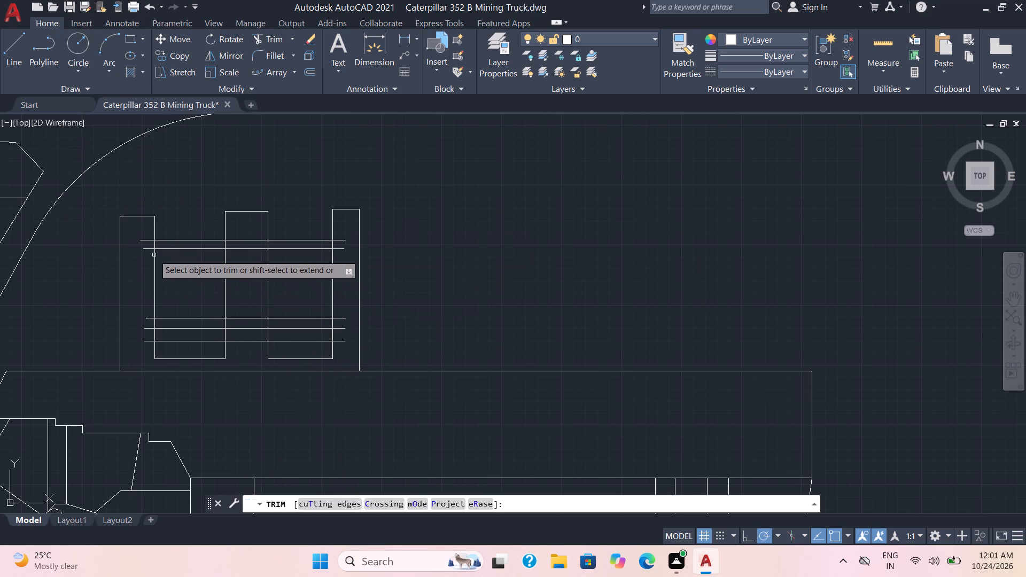
pyautogui.scroll(3, 147, 253)
pyautogui.moveTo(131, 189); pyautogui.dragTo(159, 267)
pyautogui.scroll(-4, 273, 265)
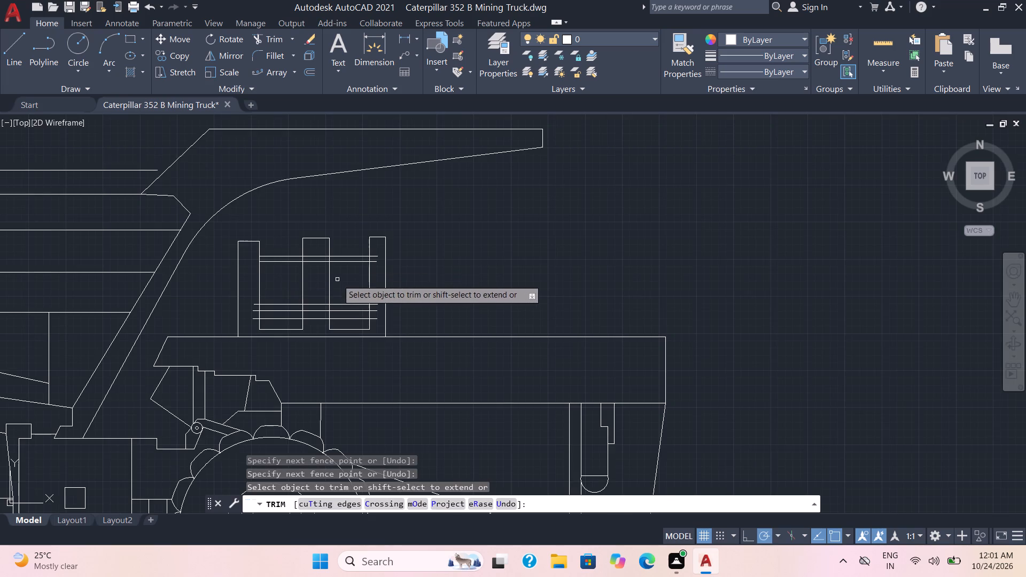
pyautogui.scroll(3, 345, 274)
pyautogui.scroll(2, 394, 245)
pyautogui.moveTo(473, 143); pyautogui.dragTo(495, 227)
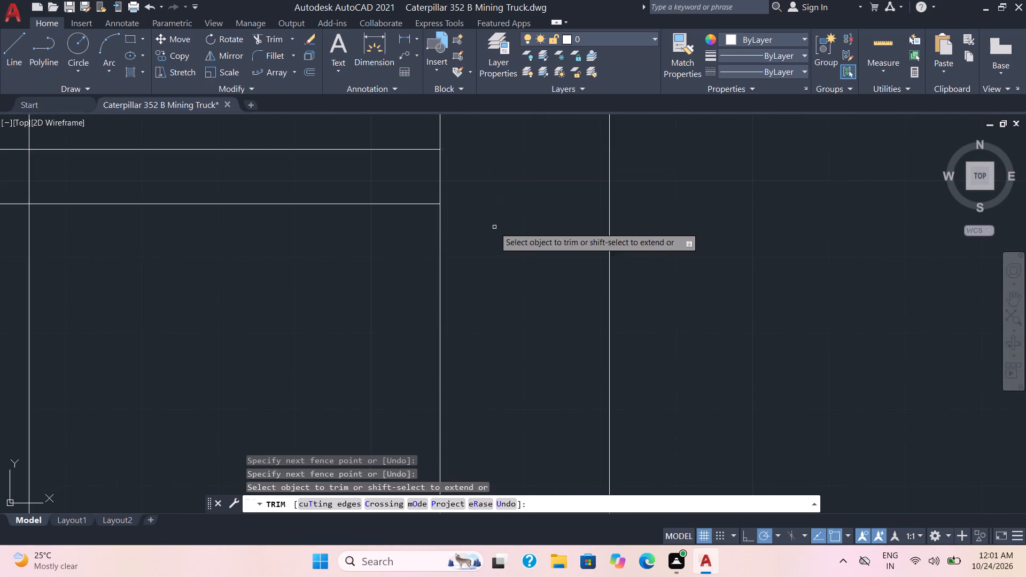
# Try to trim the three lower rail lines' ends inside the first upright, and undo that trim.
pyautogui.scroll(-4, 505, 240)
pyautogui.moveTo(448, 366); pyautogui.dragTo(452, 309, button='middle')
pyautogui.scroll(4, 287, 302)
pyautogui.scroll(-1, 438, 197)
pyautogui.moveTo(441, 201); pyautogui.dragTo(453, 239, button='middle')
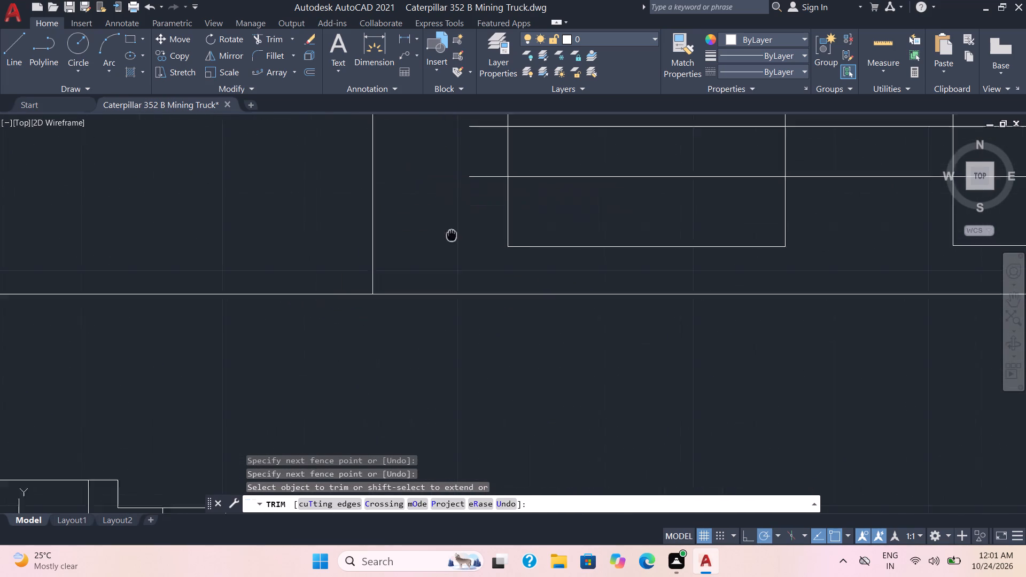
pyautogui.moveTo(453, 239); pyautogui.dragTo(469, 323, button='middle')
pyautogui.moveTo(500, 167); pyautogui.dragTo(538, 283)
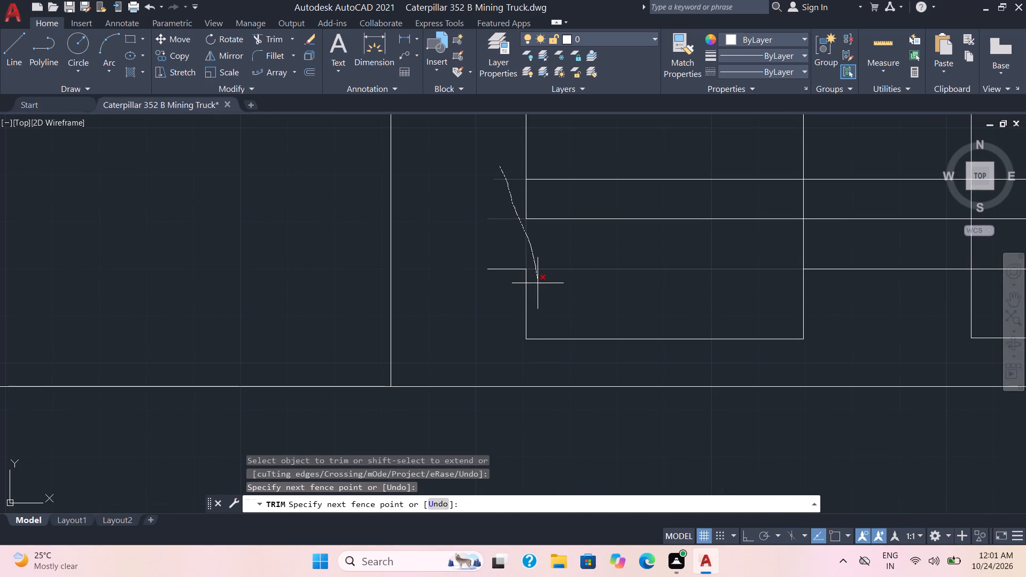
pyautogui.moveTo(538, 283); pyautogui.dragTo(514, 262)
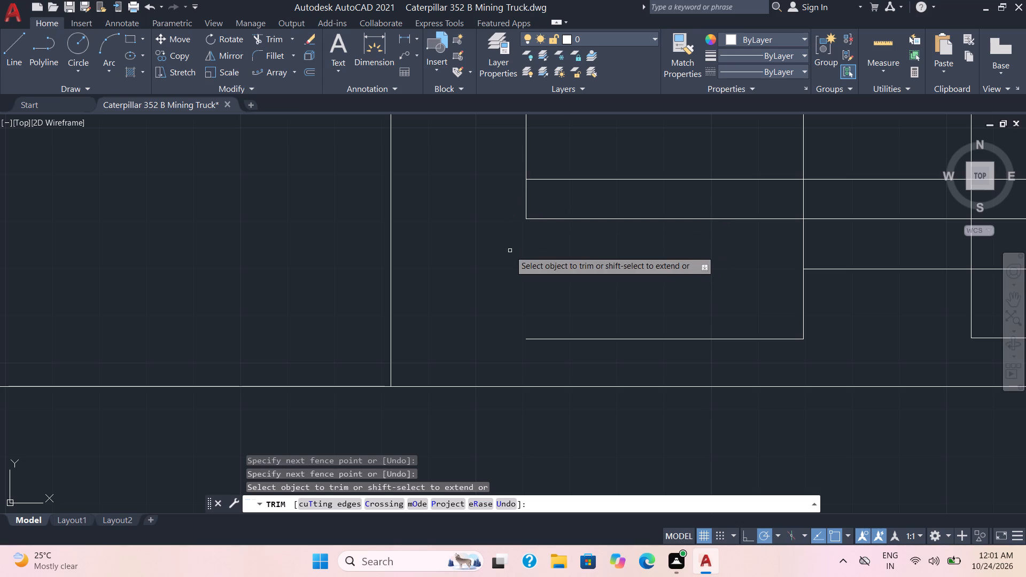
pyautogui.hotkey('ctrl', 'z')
# Trim the portions of the three lower rail lines that lie inside the first, second and third uprights.
pyautogui.scroll(-4, 449, 294)
pyautogui.scroll(1, 271, 365)
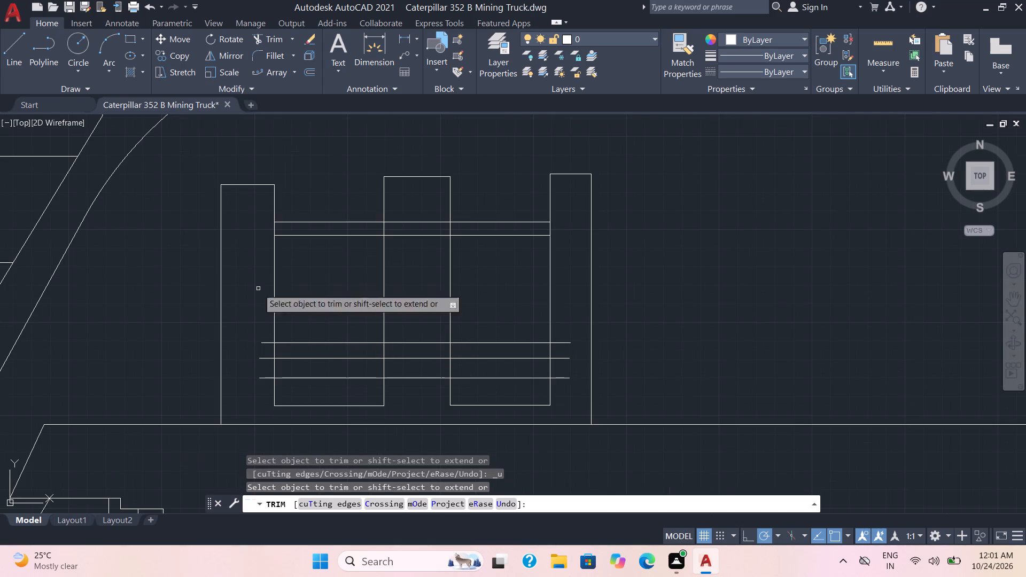
pyautogui.click(275, 37)
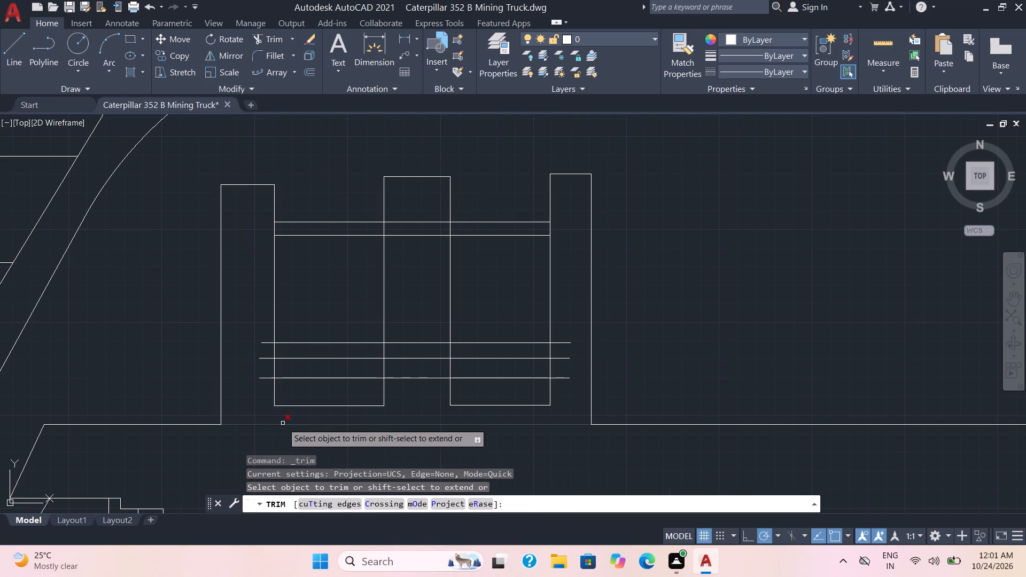
pyautogui.scroll(2, 282, 415)
pyautogui.moveTo(244, 236); pyautogui.dragTo(248, 346)
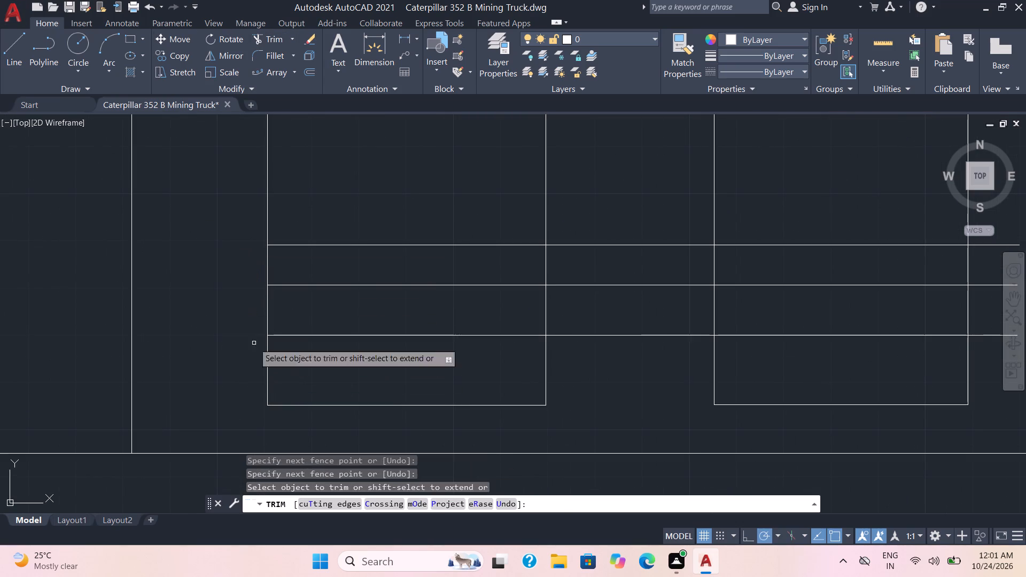
pyautogui.moveTo(546, 332); pyautogui.dragTo(318, 373, button='middle')
pyautogui.moveTo(373, 260); pyautogui.dragTo(387, 392)
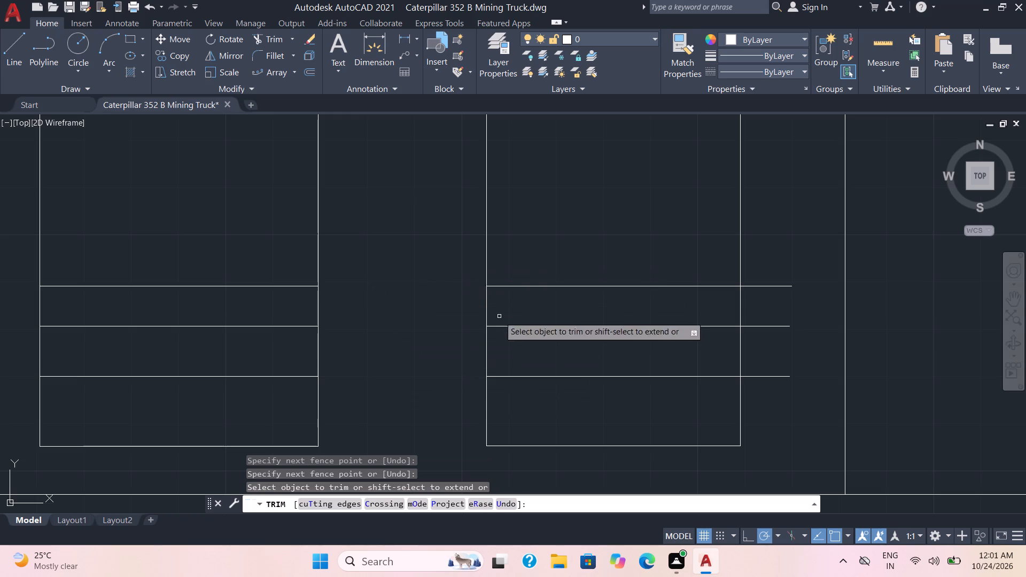
pyautogui.scroll(1, 559, 370)
pyautogui.moveTo(581, 369); pyautogui.dragTo(98, 425, button='middle')
pyautogui.moveTo(439, 273); pyautogui.dragTo(445, 384)
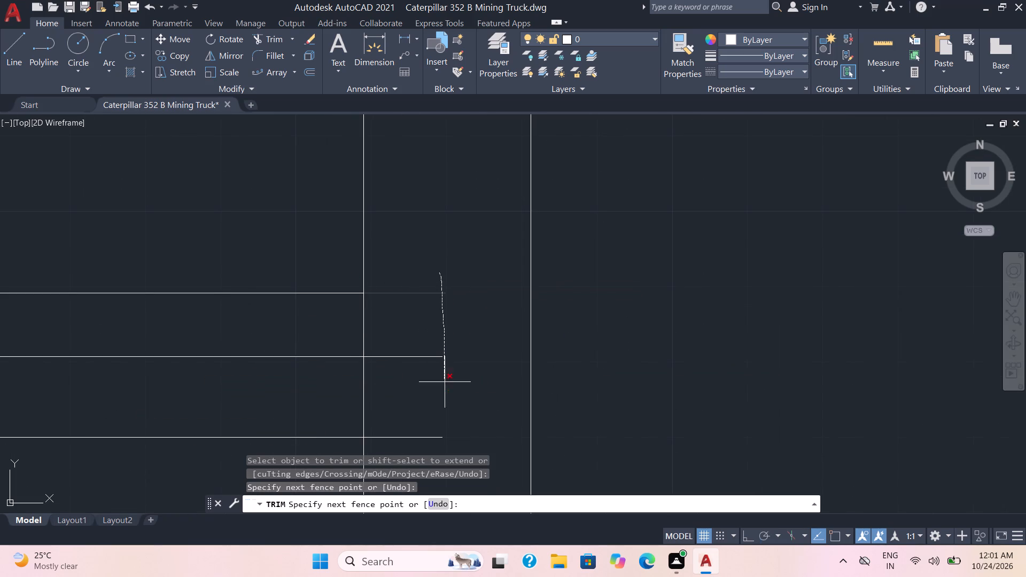
pyautogui.moveTo(445, 384); pyautogui.dragTo(398, 330)
pyautogui.scroll(-3, 413, 316)
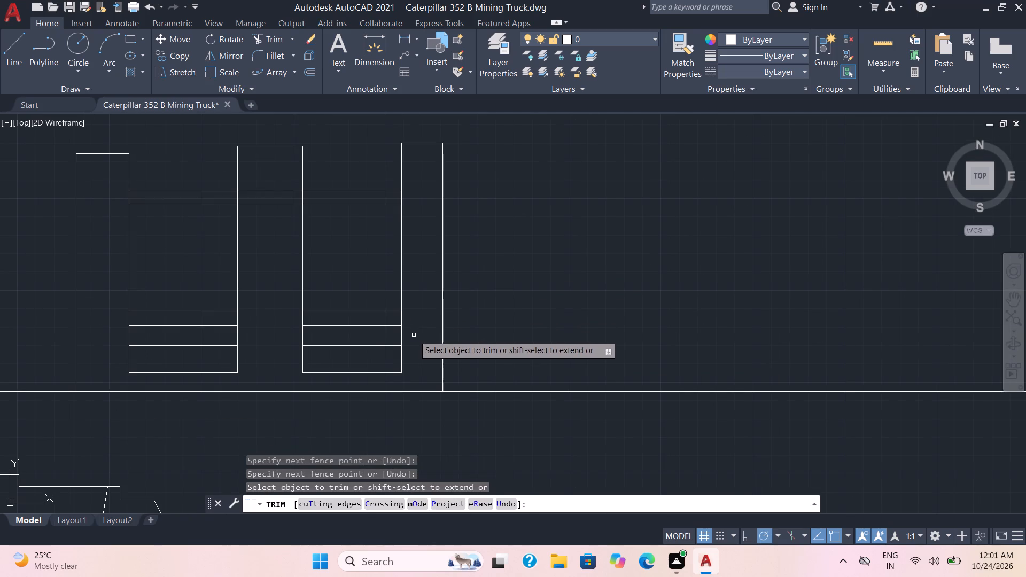
pyautogui.press('Escape')
# Draw a line from the first upright's top: about 1 mm slanting up, 8 mm forward, and 1 mm slanting down just past the third upright's top edge.
pyautogui.scroll(-1, 476, 331)
pyautogui.moveTo(476, 331); pyautogui.dragTo(487, 387, button='middle')
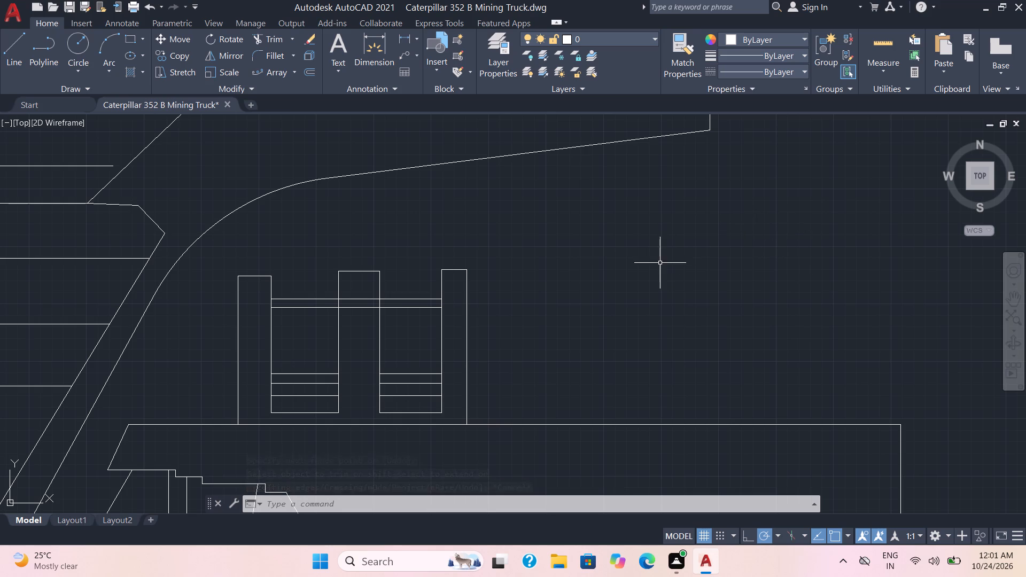
pyautogui.scroll(-1, 602, 271)
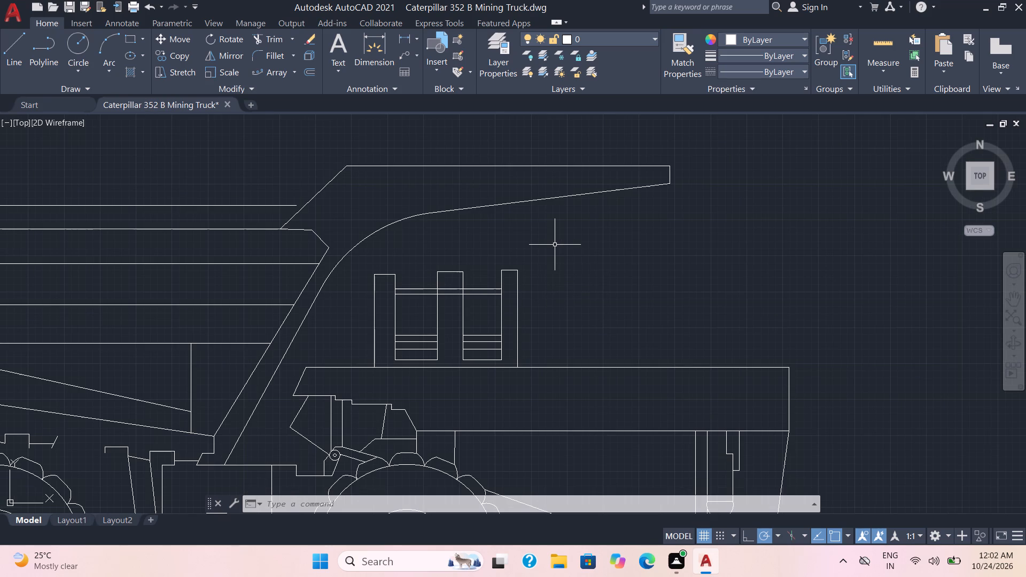
pyautogui.click(5, 47)
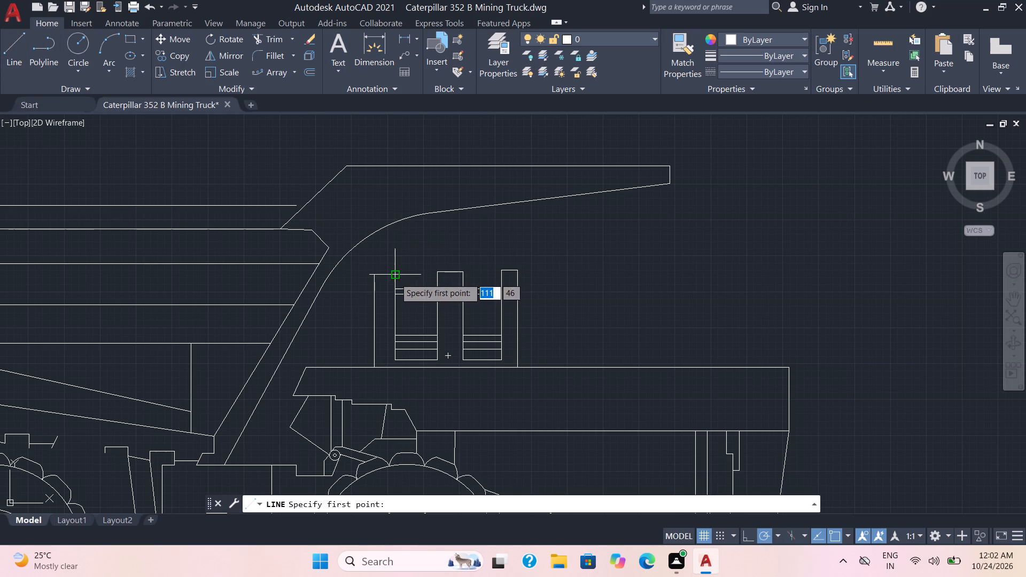
pyautogui.click(385, 276)
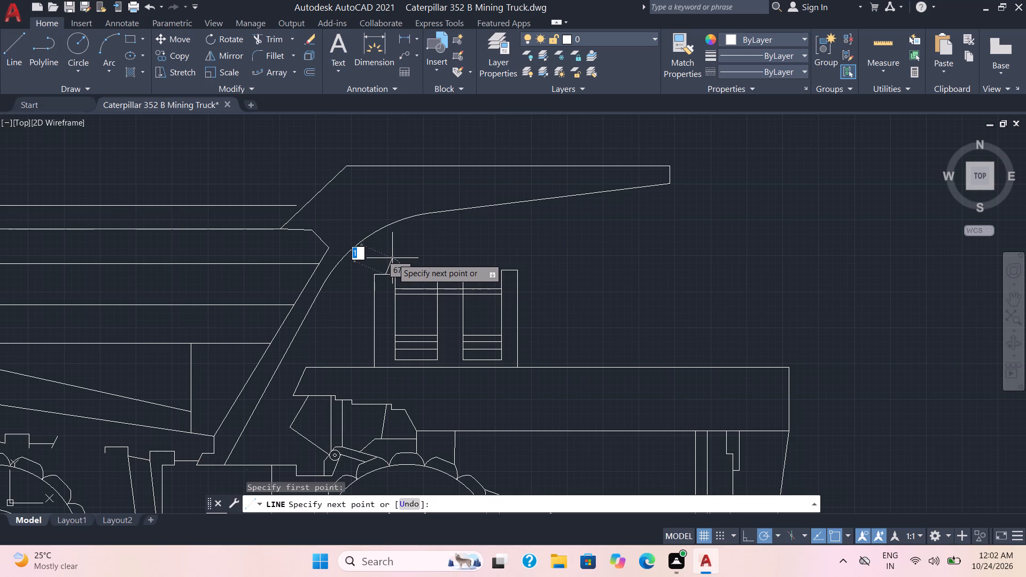
pyautogui.click(392, 258)
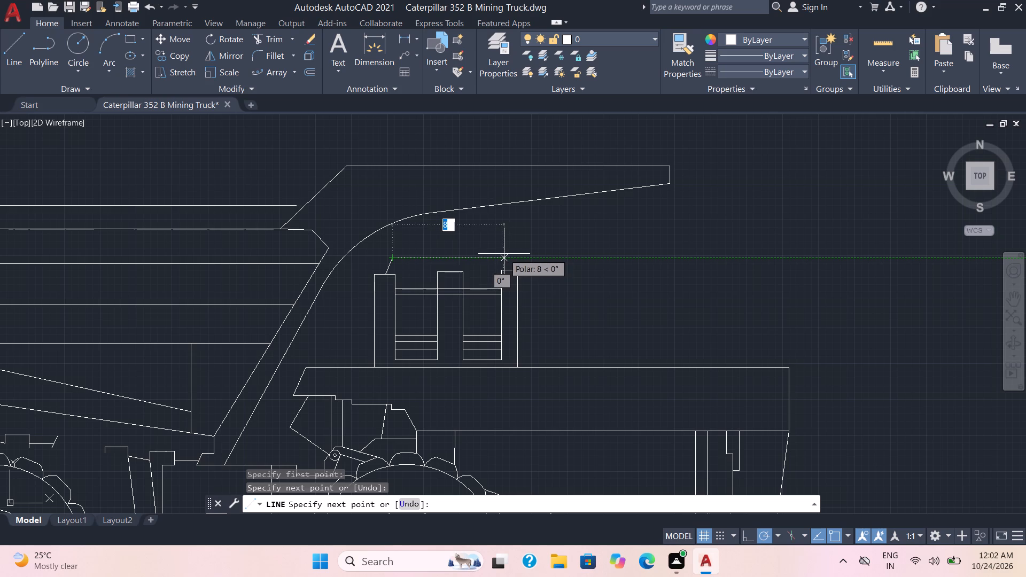
pyautogui.click(504, 254)
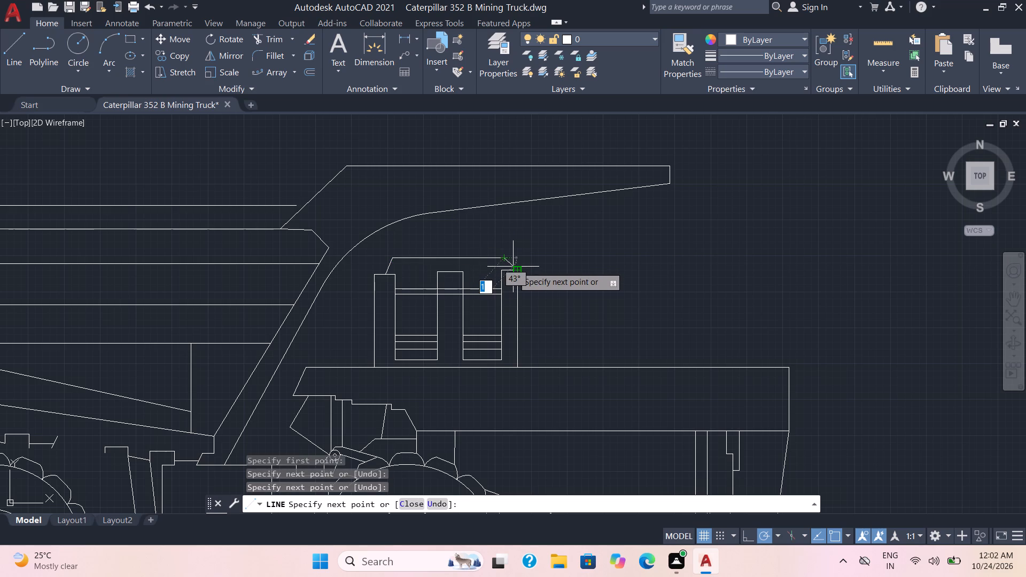
pyautogui.scroll(3, 507, 266)
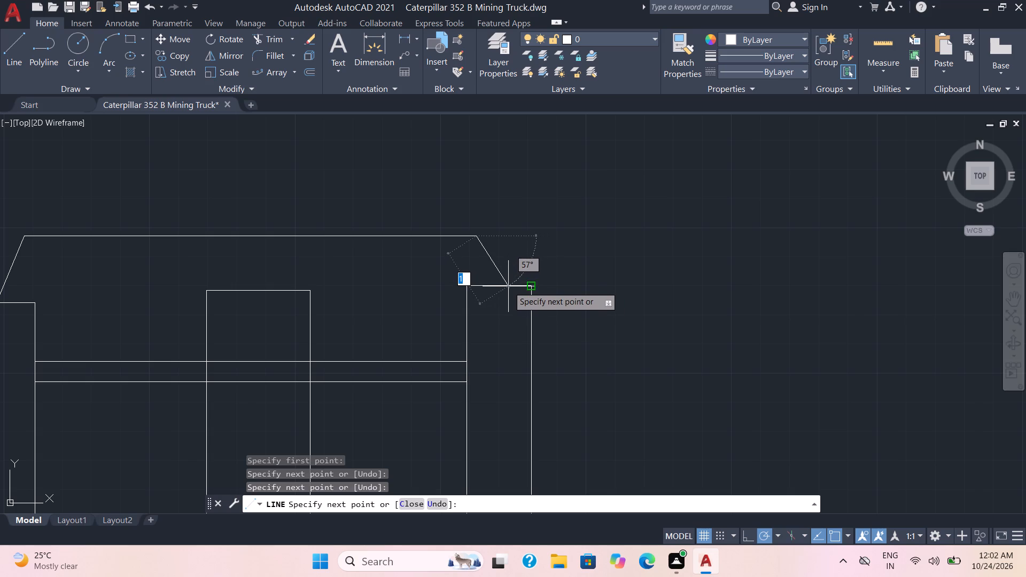
pyautogui.click(514, 295)
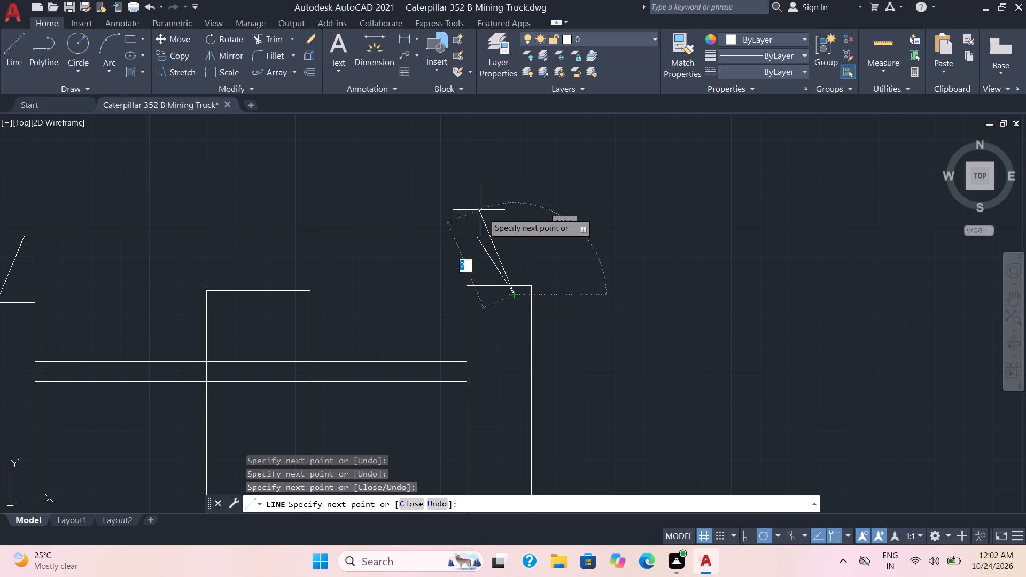
pyautogui.press('Escape')
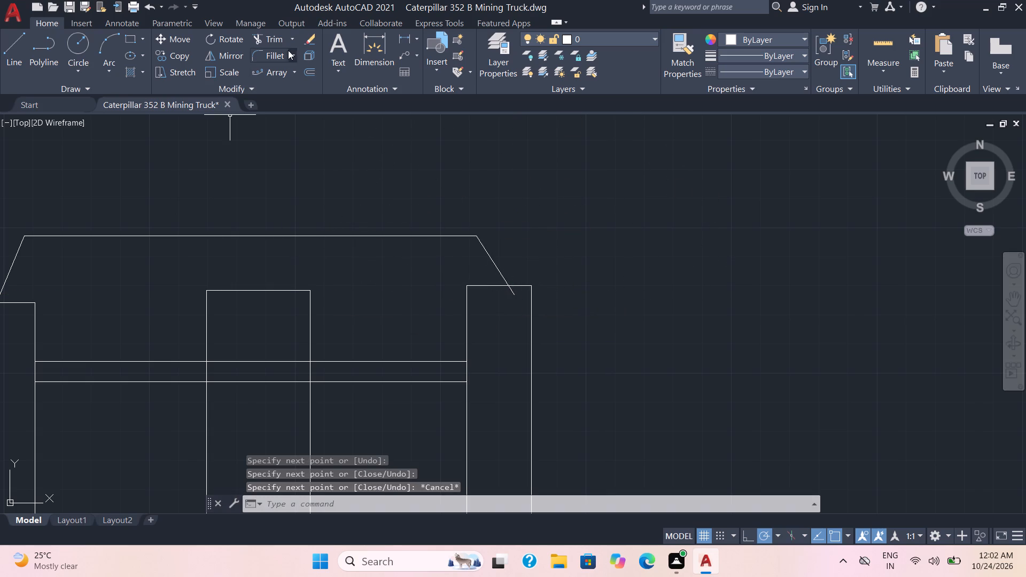
# Trim the slanted line's end that extends below the third upright's top edge.
pyautogui.click(283, 43)
pyautogui.moveTo(505, 295); pyautogui.dragTo(507, 295)
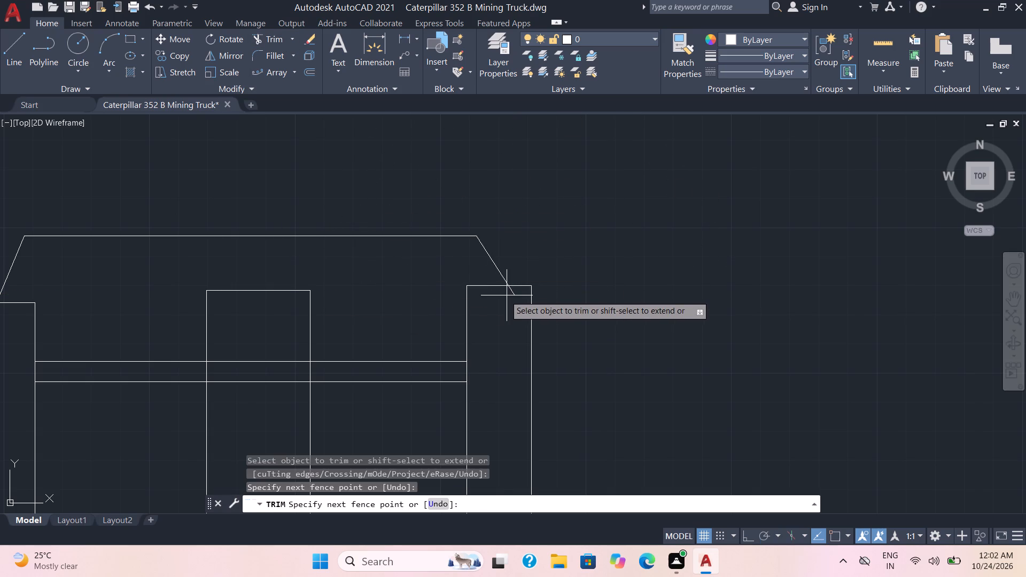
pyautogui.moveTo(507, 295); pyautogui.dragTo(516, 292)
pyautogui.press('Escape')
# Draw the cab outline from the top outline's front end: about 2 mm up, 7 mm forward, 4 mm slanting down, and 7 mm back to the third upright.
pyautogui.scroll(-4, 518, 289)
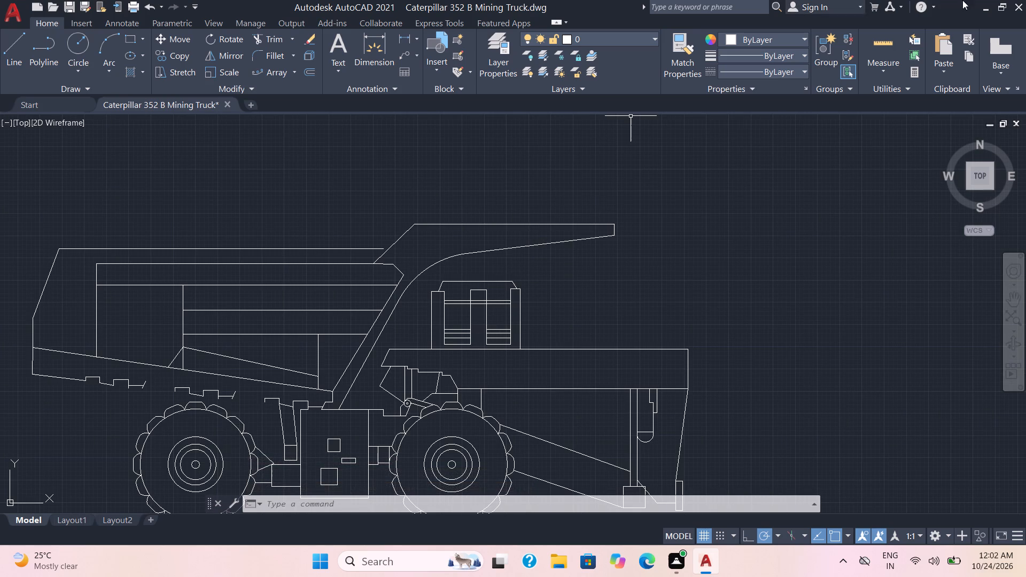
pyautogui.scroll(-1, 1025, 0)
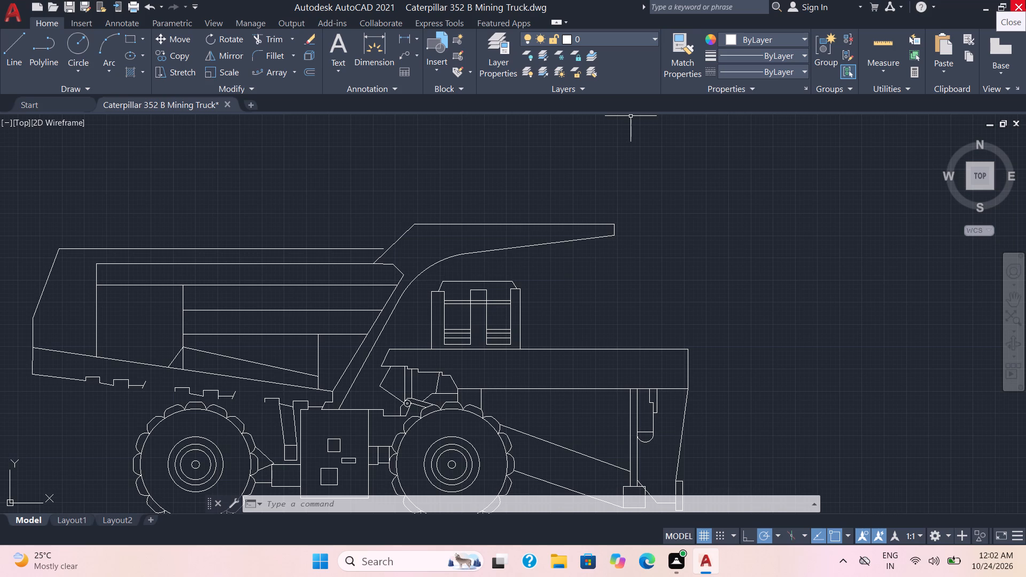
pyautogui.scroll(1, 1025, 0)
pyautogui.scroll(-1, 1025, 0)
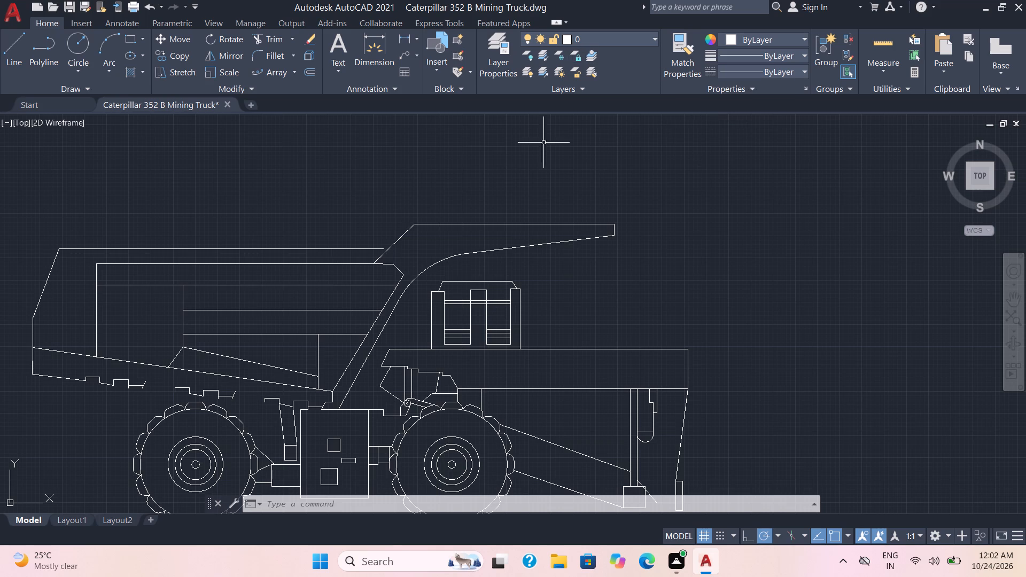
pyautogui.click(8, 49)
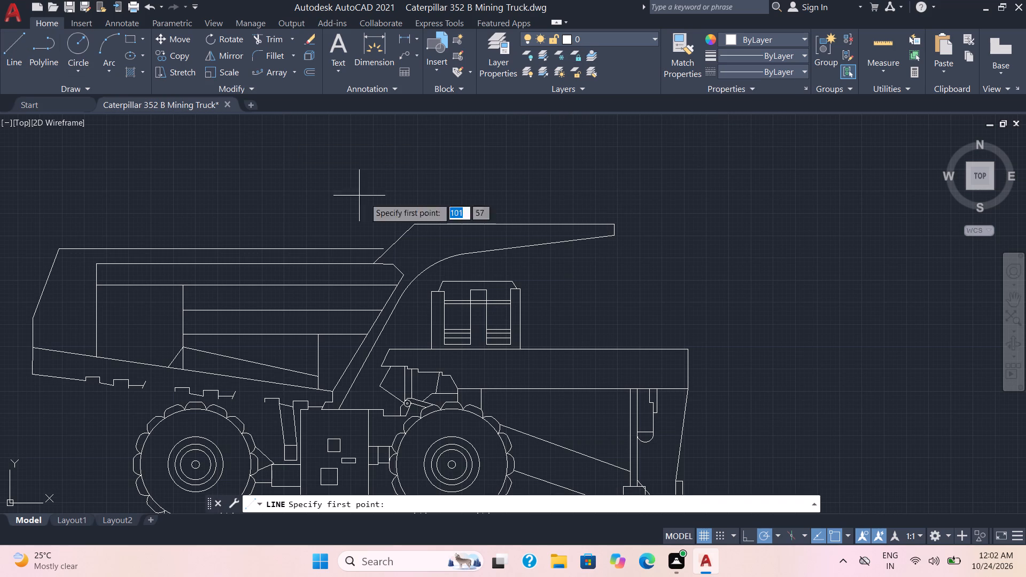
pyautogui.scroll(2, 502, 286)
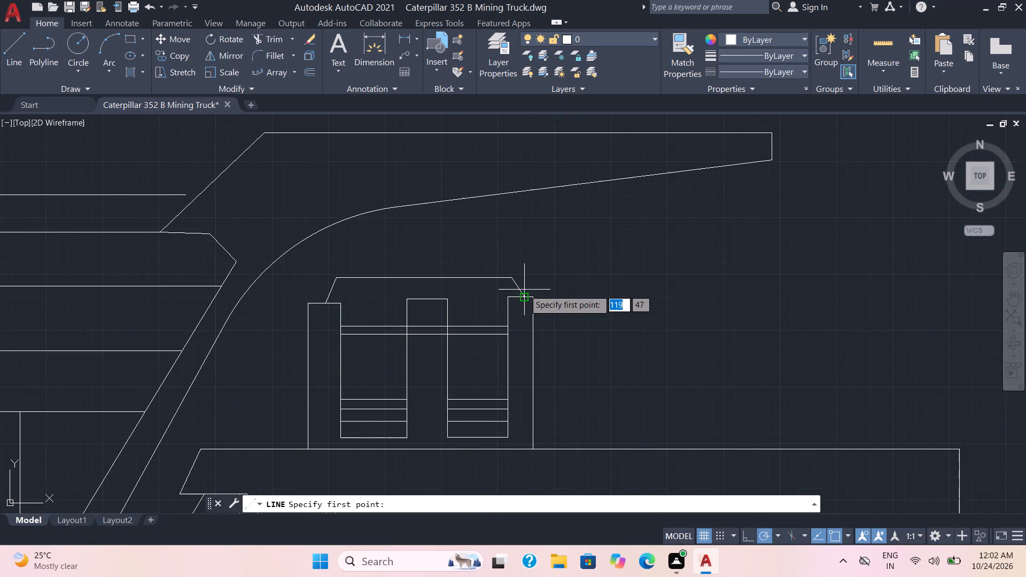
pyautogui.click(523, 293)
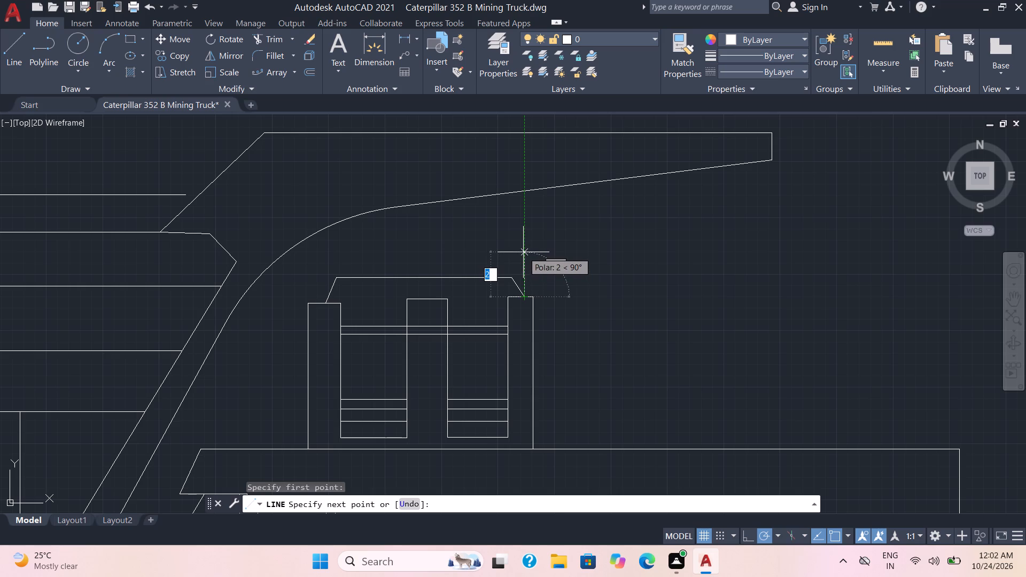
pyautogui.click(523, 251)
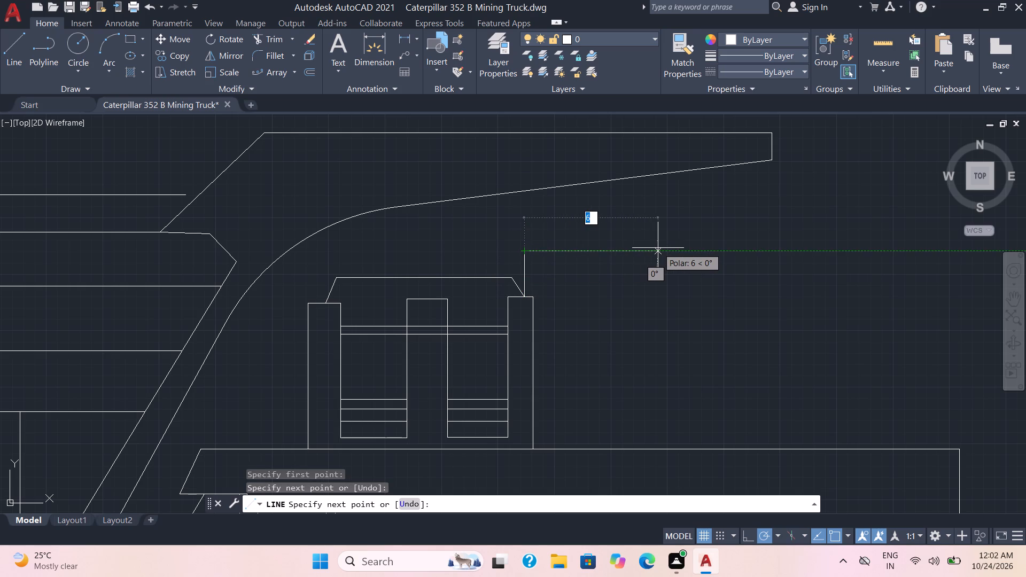
pyautogui.click(686, 249)
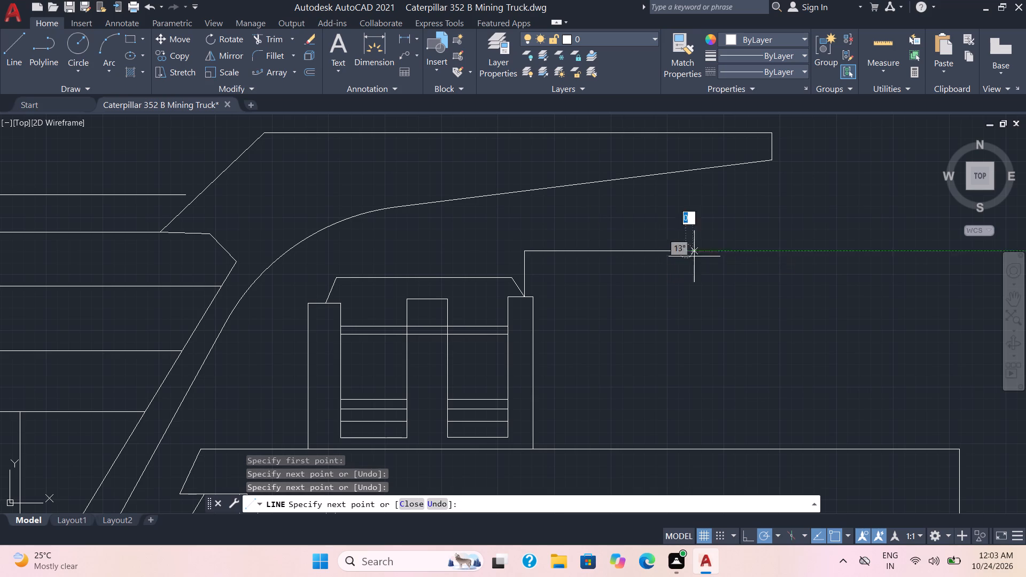
pyautogui.click(699, 344)
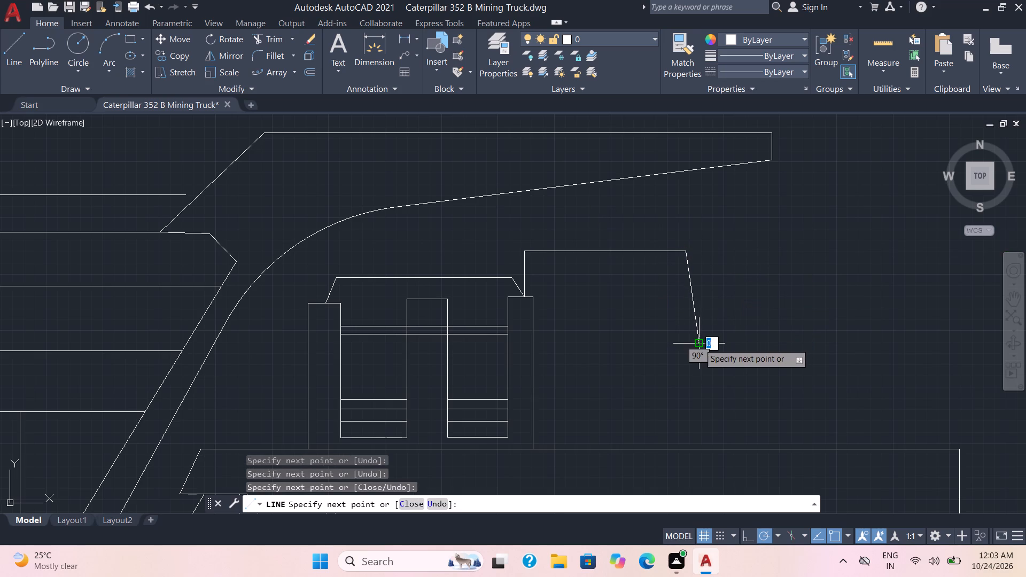
pyautogui.click(533, 345)
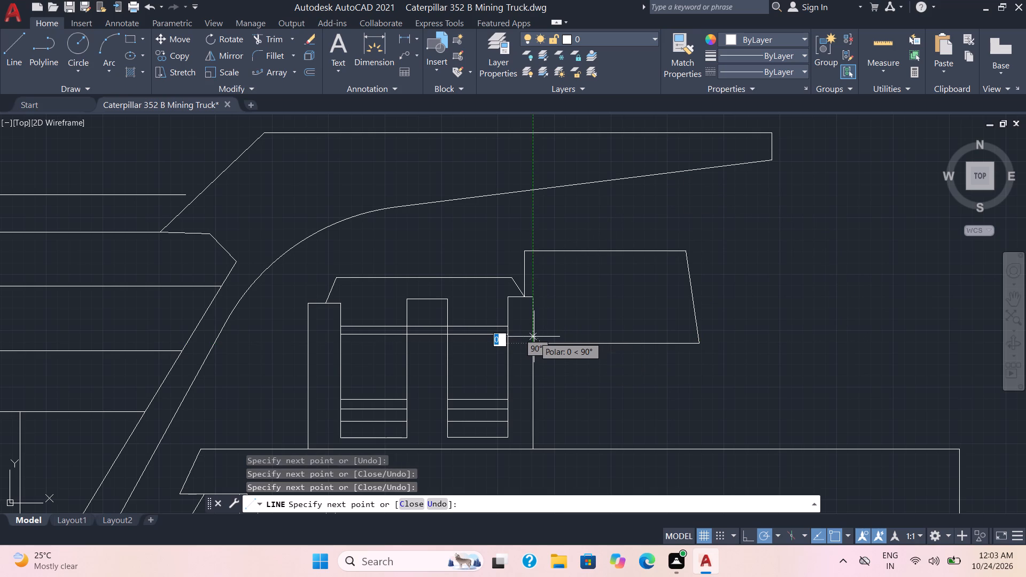
pyautogui.press('Escape')
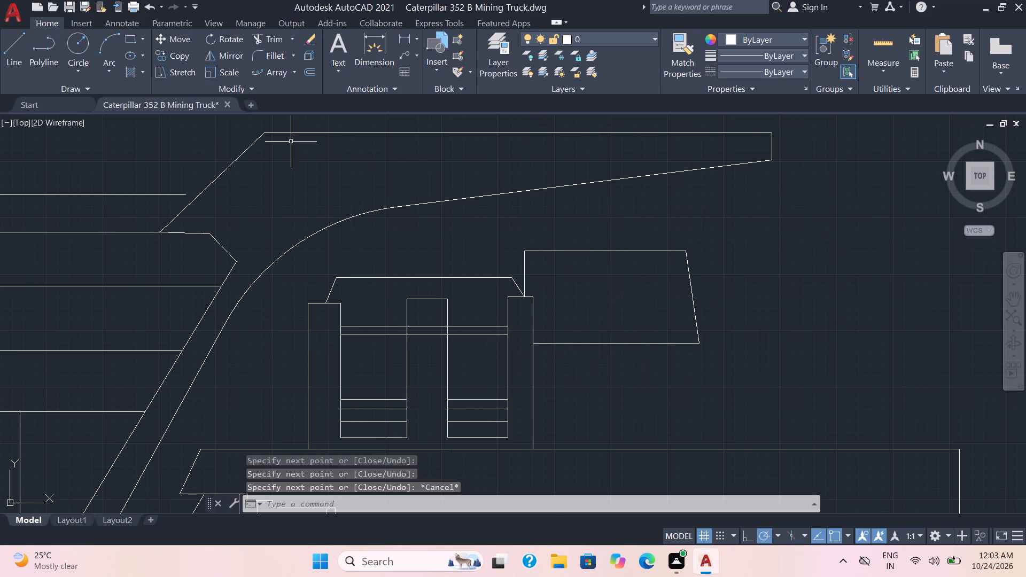
# Draw a horizontal line about 2 mm long forward from the cab outline's lower front corner.
pyautogui.click(16, 42)
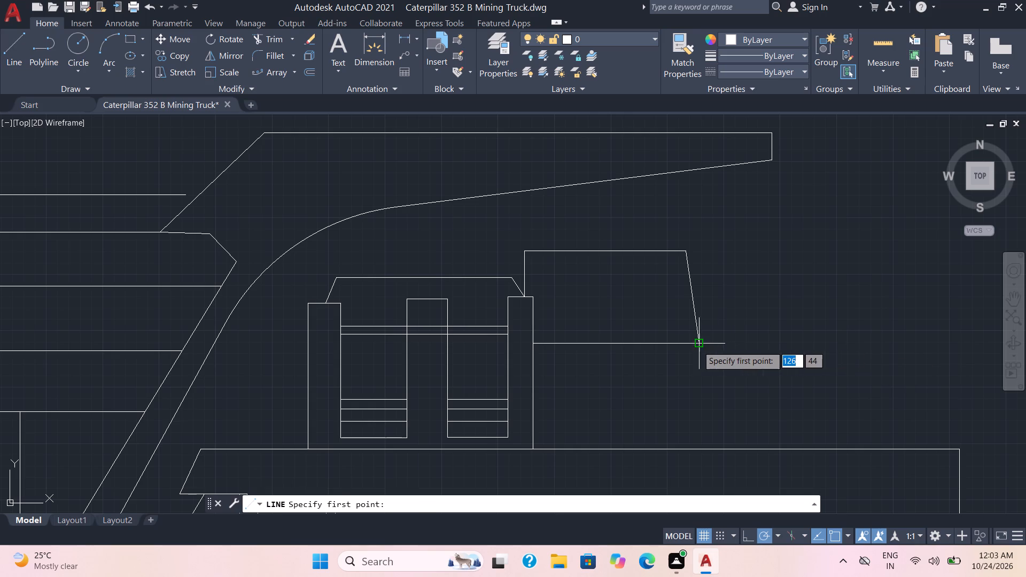
pyautogui.click(697, 346)
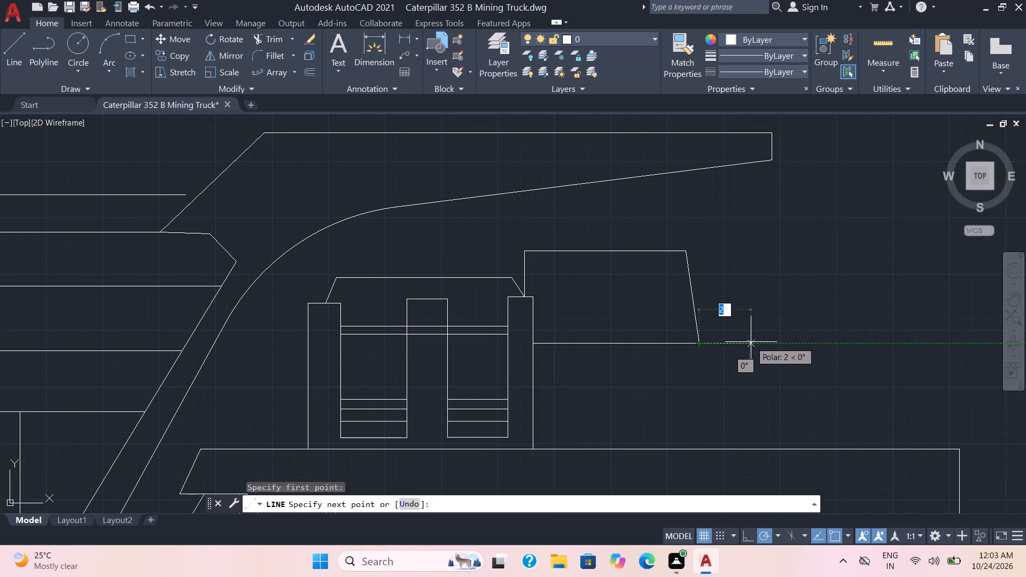
pyautogui.click(756, 342)
pyautogui.press('Escape')
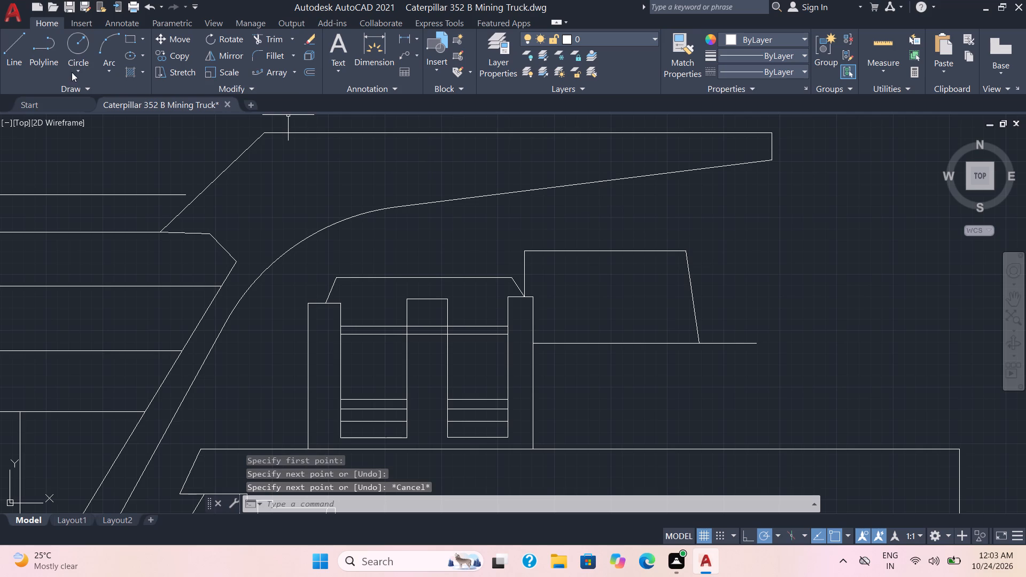
# Draw a closed rectangular window about 4 mm wide and 2 mm high inside the cab outline.
pyautogui.click(17, 39)
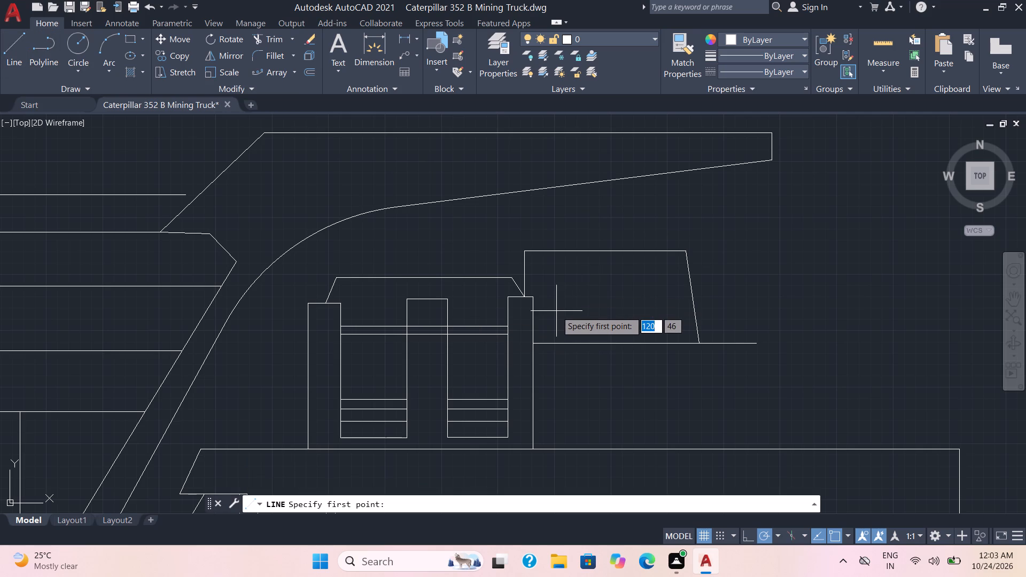
pyautogui.click(561, 313)
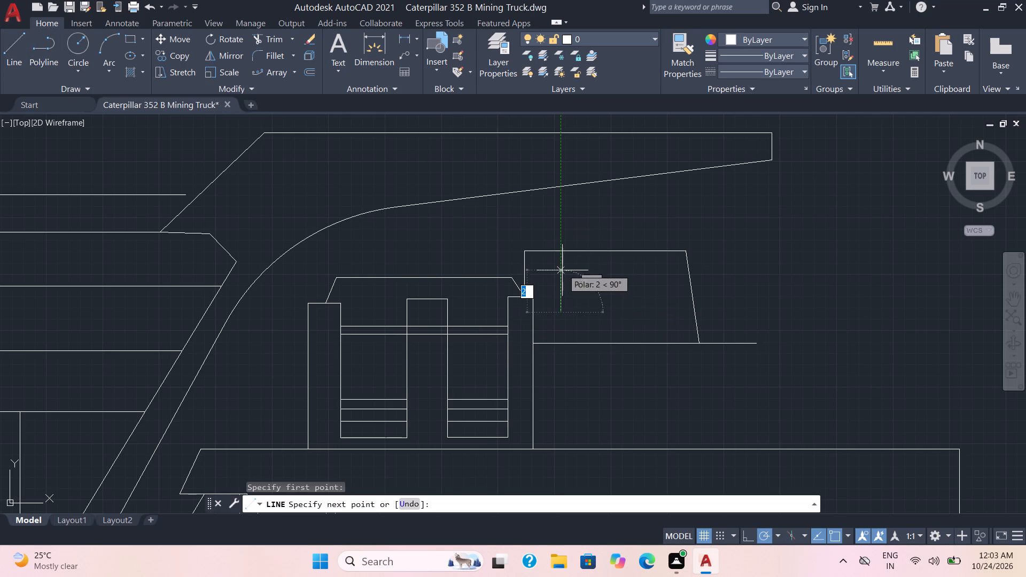
pyautogui.click(562, 269)
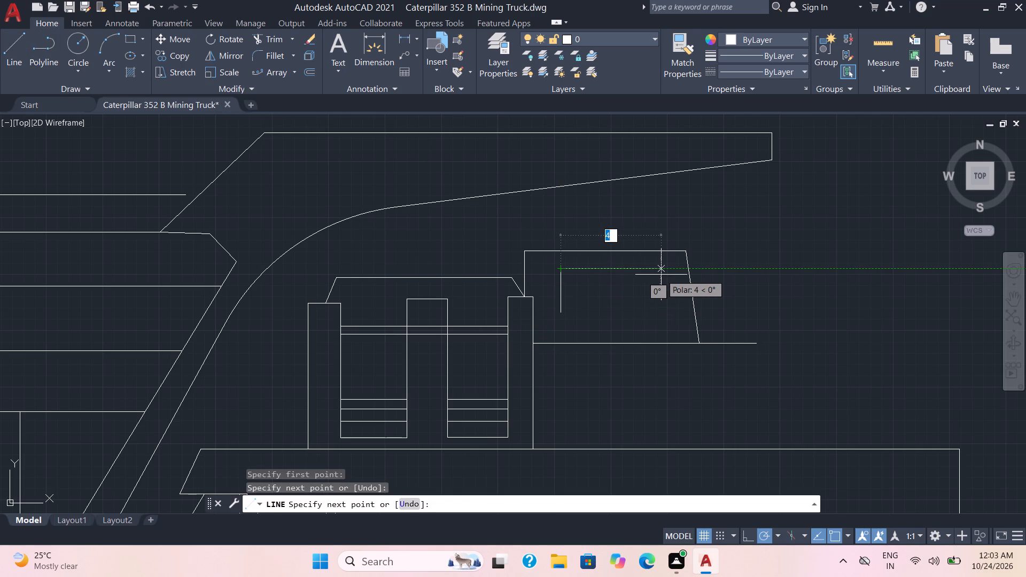
pyautogui.click(662, 275)
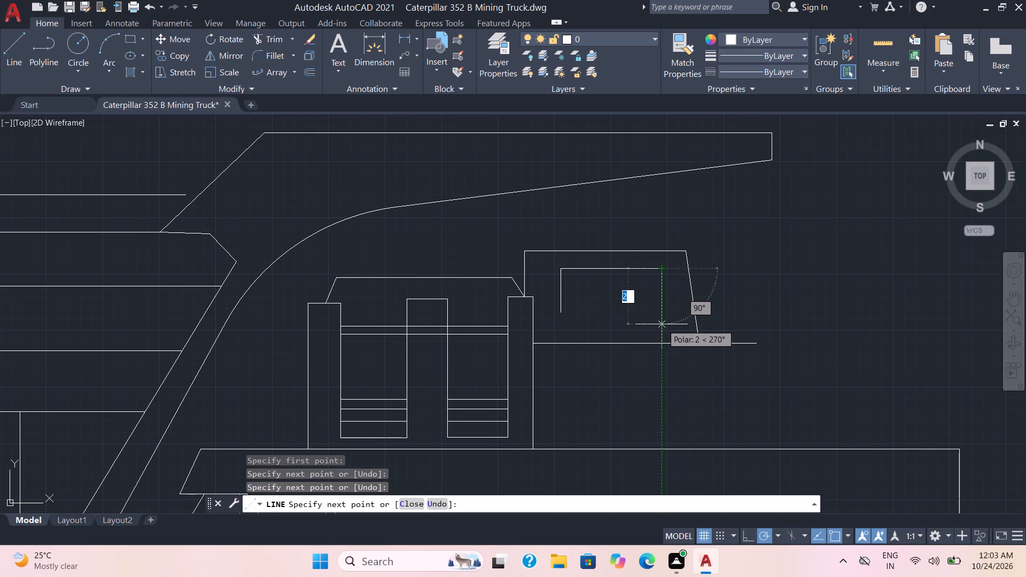
pyautogui.click(660, 325)
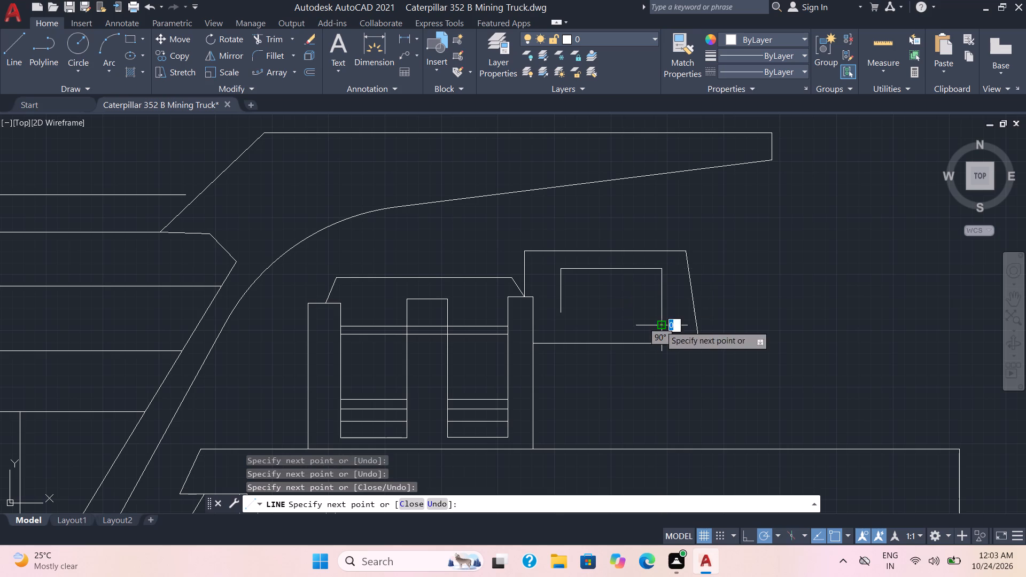
pyautogui.click(561, 331)
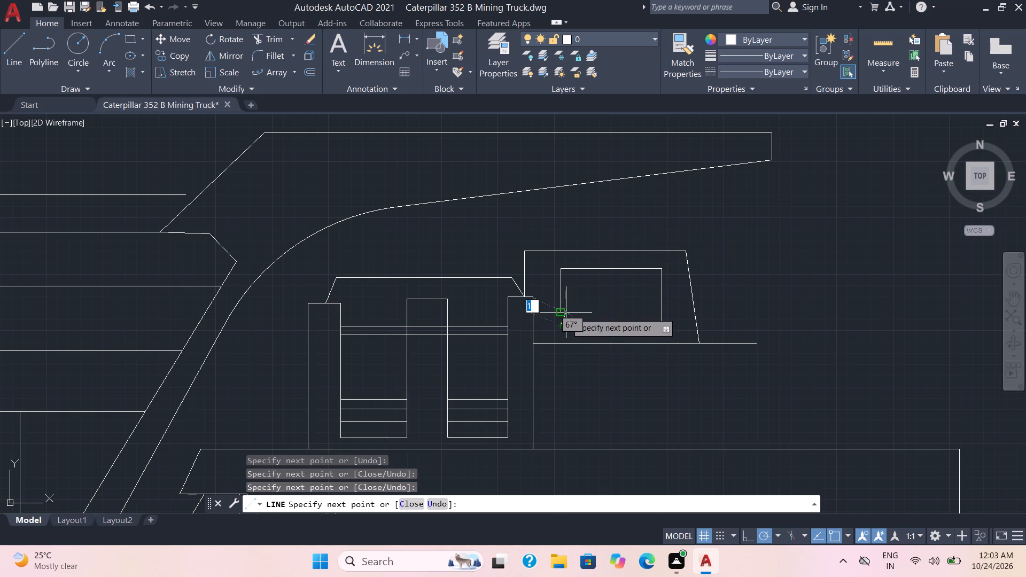
pyautogui.click(566, 313)
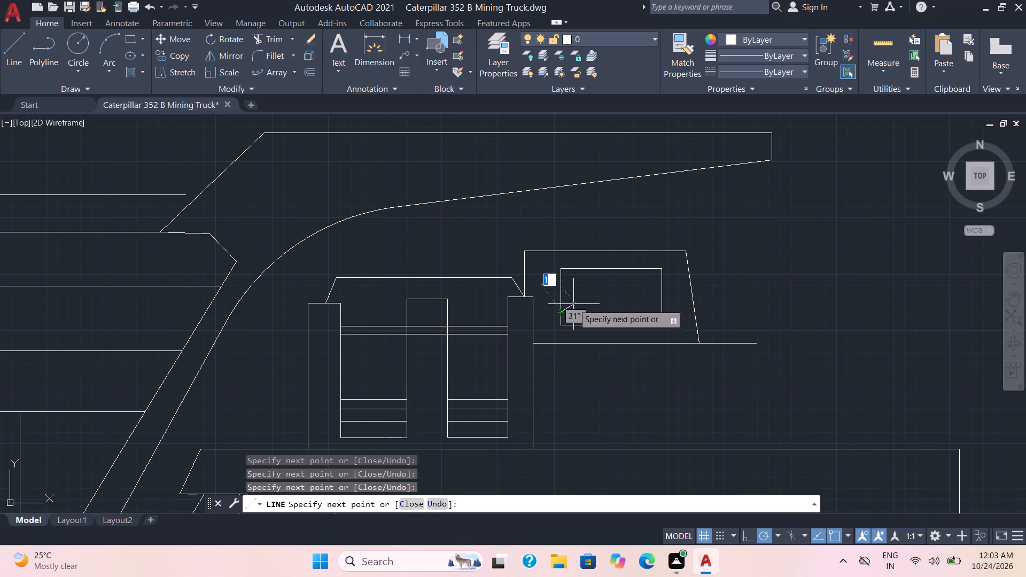
pyautogui.click(565, 291)
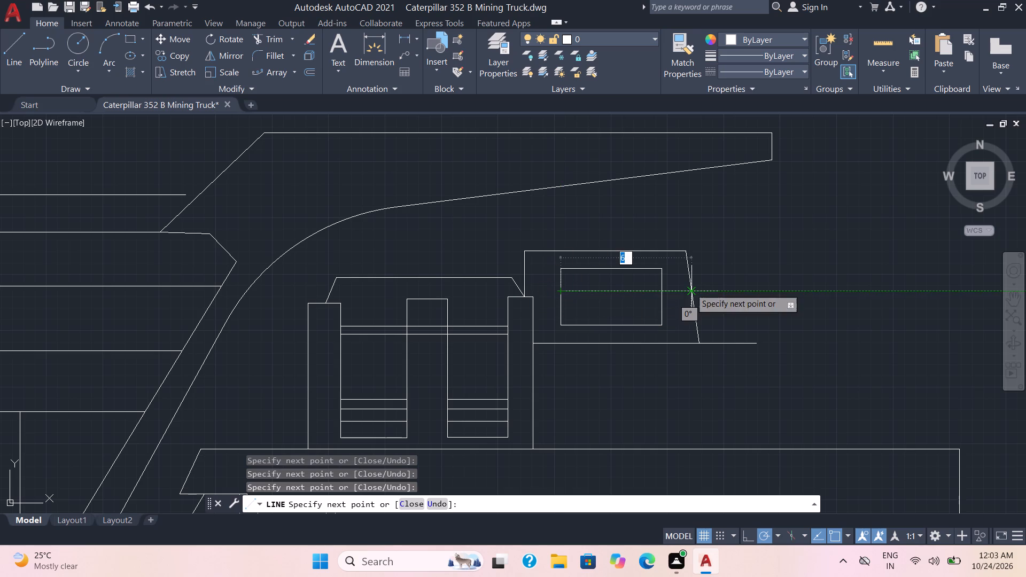
pyautogui.press('Escape')
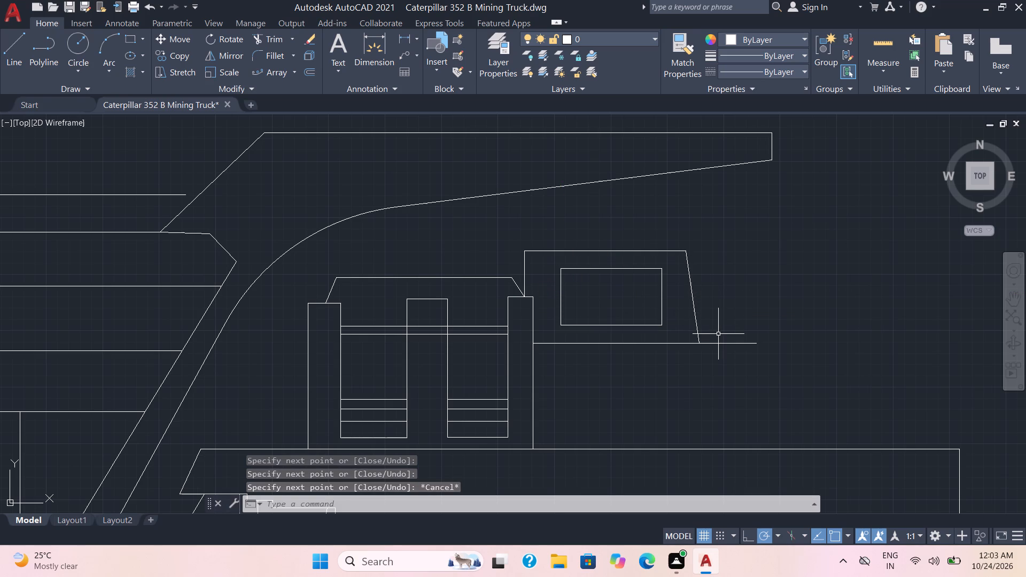
# Draw a line from inside the third upright's base about 5 mm forward, then slanting up just past the cab's bottom line.
pyautogui.click(18, 46)
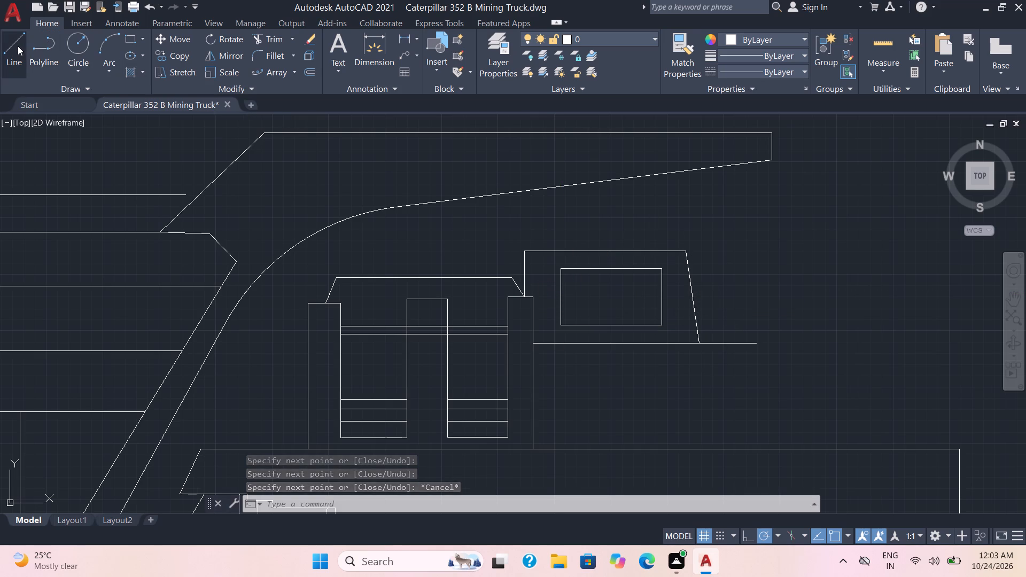
pyautogui.click(525, 431)
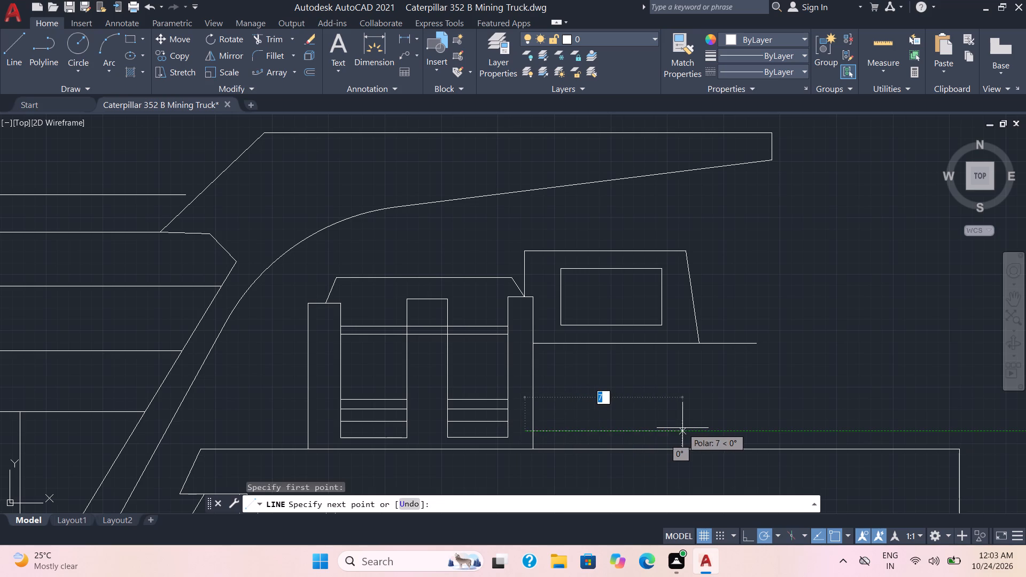
pyautogui.click(636, 426)
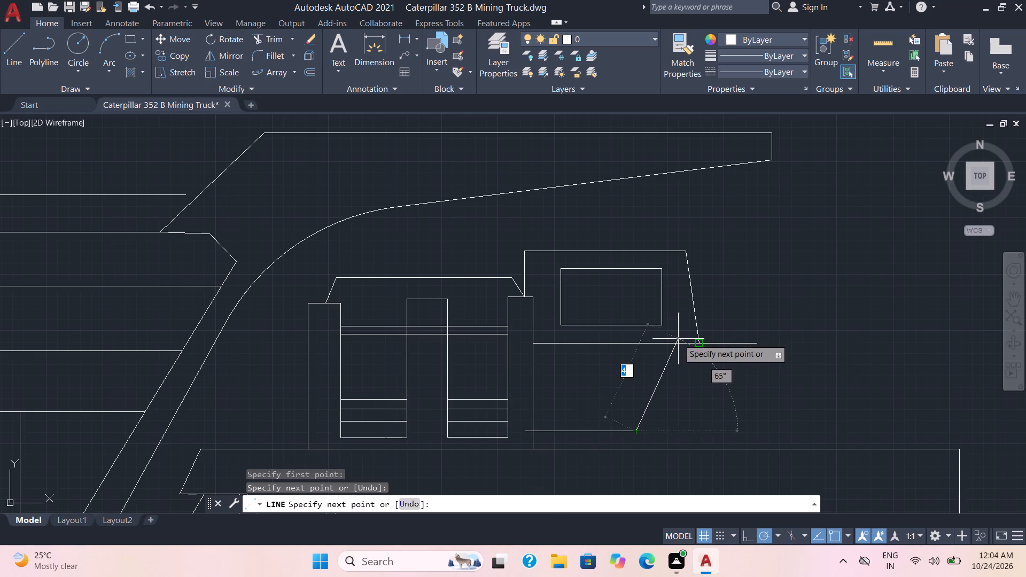
pyautogui.click(681, 331)
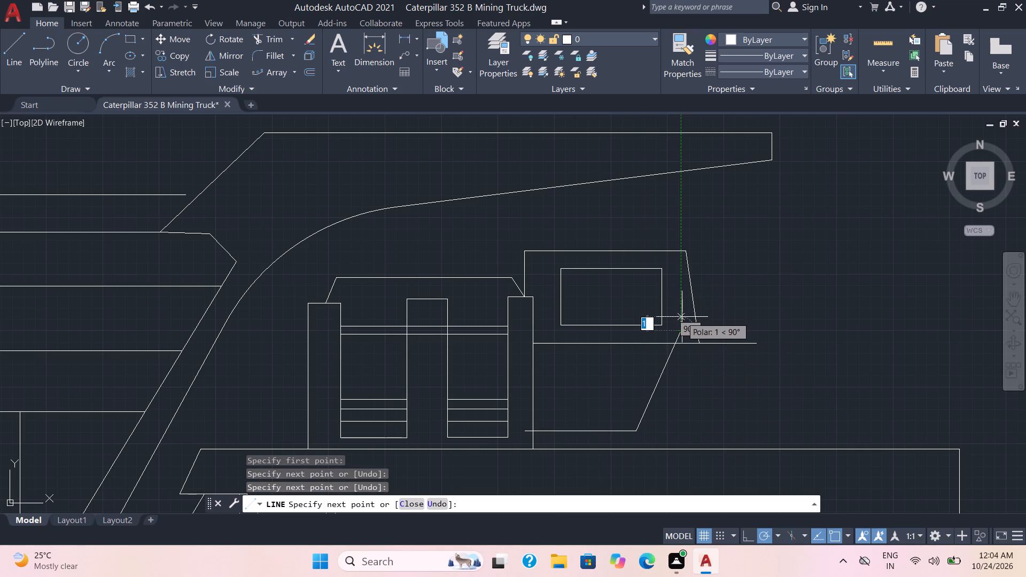
pyautogui.press('Escape')
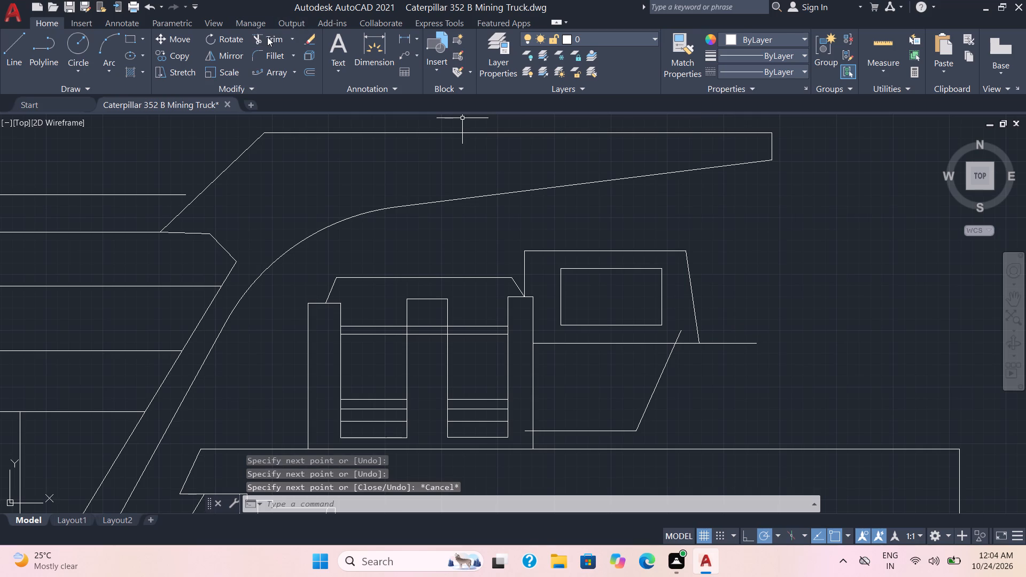
# Trim the lower line's end inside the third upright and the slanted line's end above the cab's bottom line.
pyautogui.click(268, 38)
pyautogui.scroll(3, 531, 431)
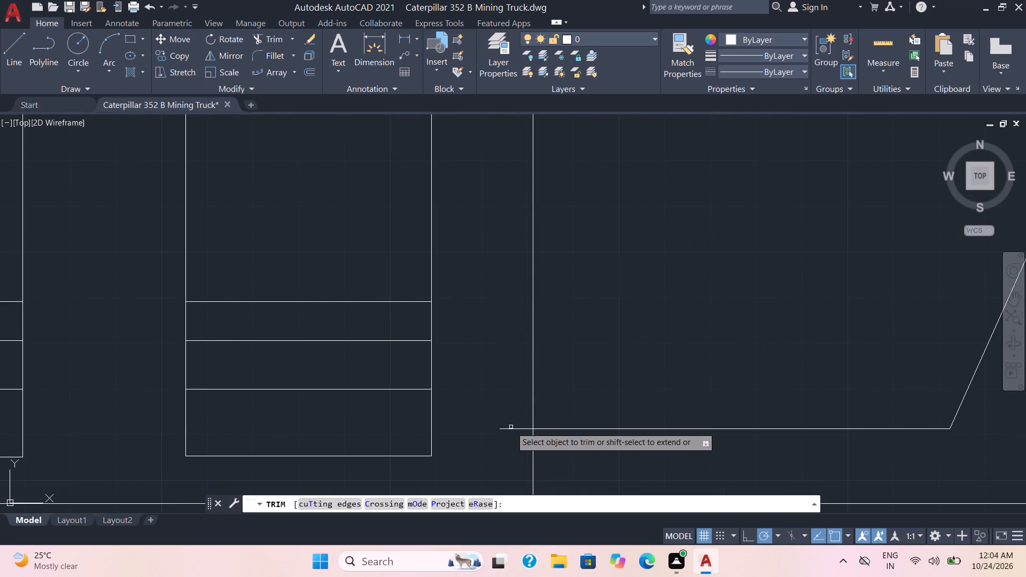
pyautogui.click(514, 442)
pyautogui.moveTo(516, 409); pyautogui.dragTo(518, 415)
pyautogui.press('Escape')
pyautogui.scroll(-2, 650, 367)
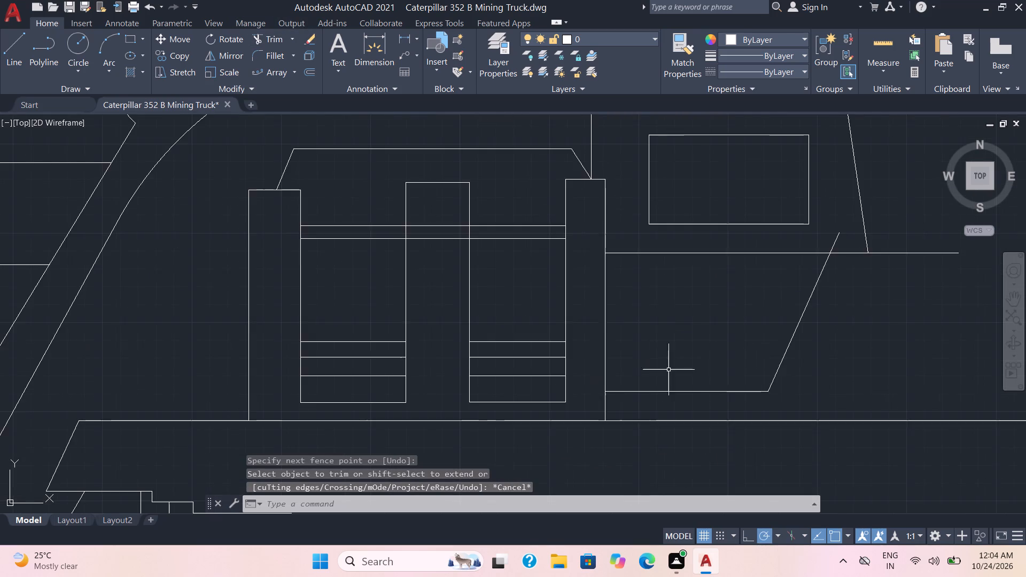
pyautogui.moveTo(783, 346); pyautogui.dragTo(540, 345, button='middle')
pyautogui.press('space')
pyautogui.moveTo(586, 234); pyautogui.dragTo(597, 245)
pyautogui.press('Escape')
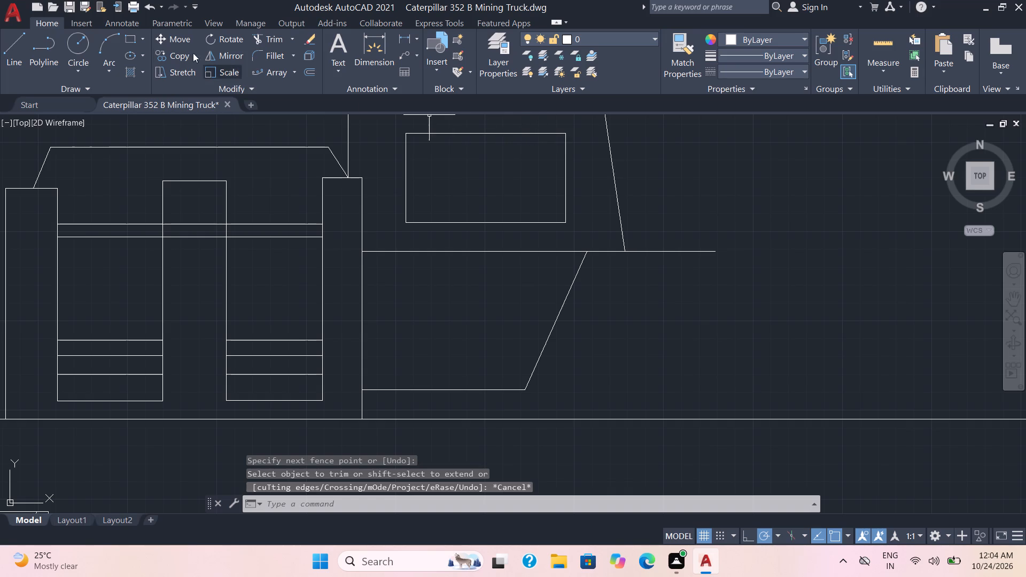
# Draw a slanted line about 5 mm long from the cab's lower front corner down to the long body's top edge.
pyautogui.click(24, 40)
pyautogui.scroll(-3, 332, 180)
pyautogui.scroll(-1, 556, 317)
pyautogui.moveTo(556, 317); pyautogui.dragTo(479, 280, button='middle')
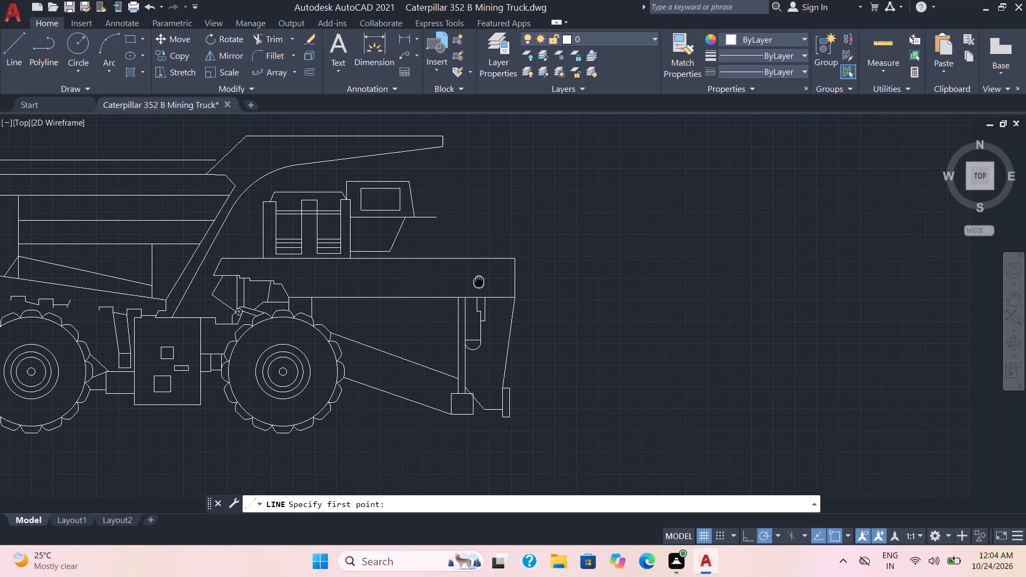
pyautogui.moveTo(479, 280); pyautogui.dragTo(439, 282, button='middle')
pyautogui.scroll(2, 413, 247)
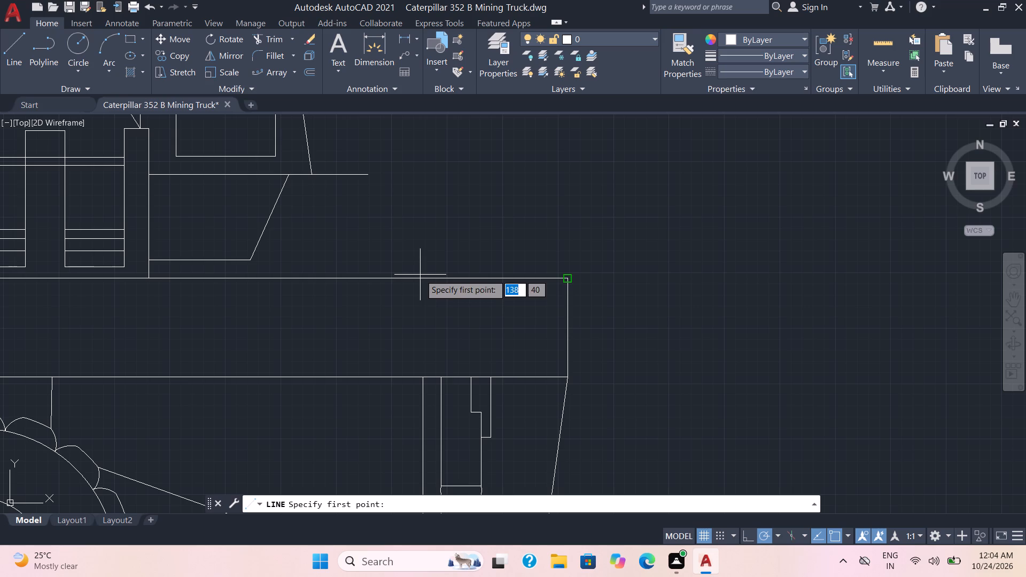
pyautogui.click(314, 175)
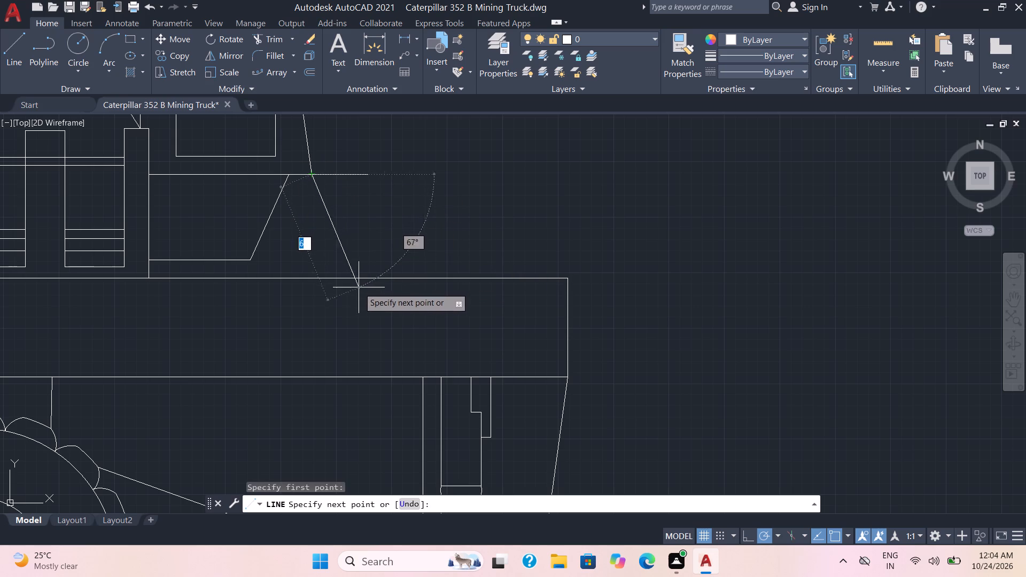
pyautogui.click(328, 274)
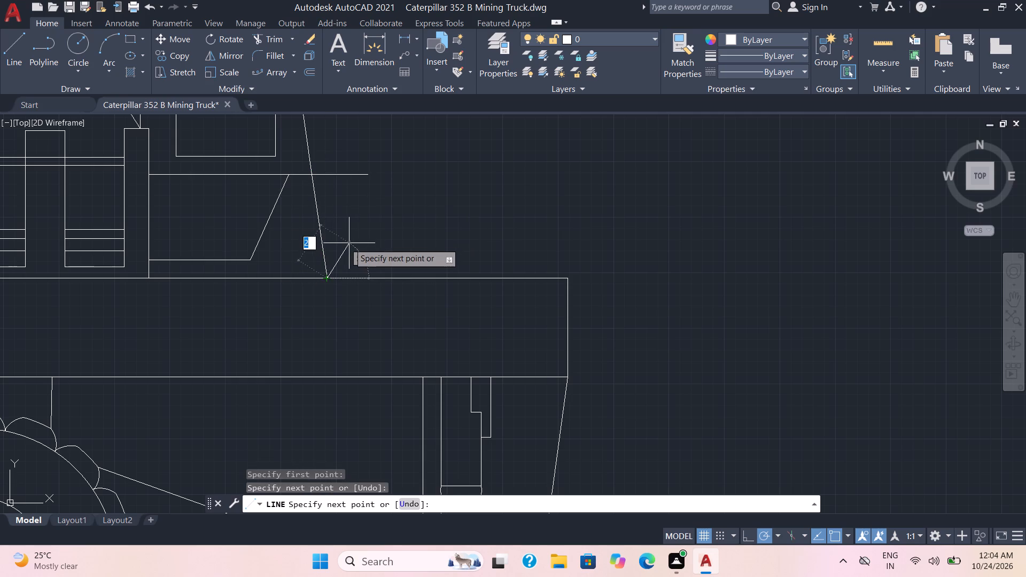
pyautogui.press('Escape')
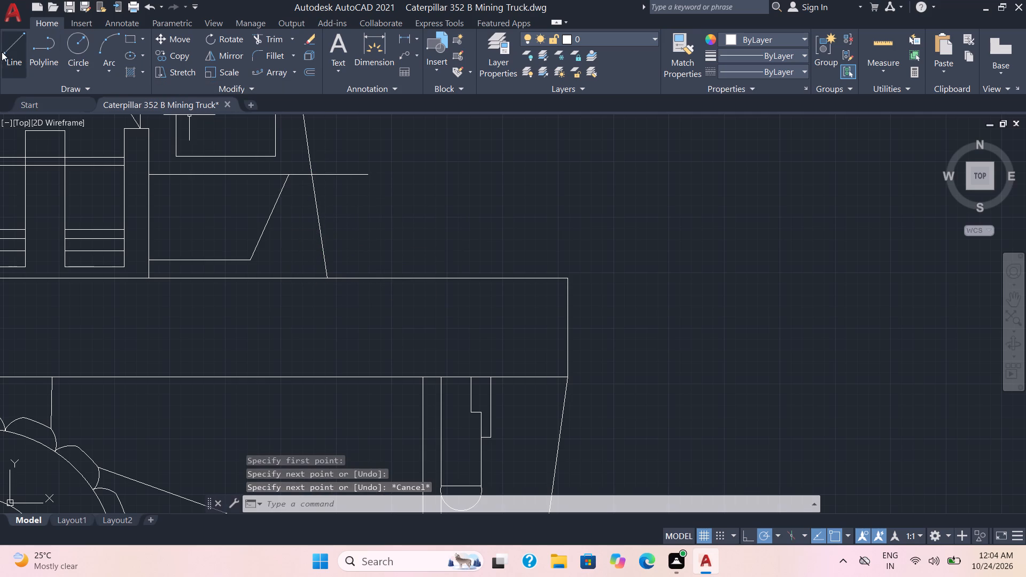
# Draw a second slanted line about 5 mm long from the rear support's upper end to just below the body's top edge.
pyautogui.click(4, 48)
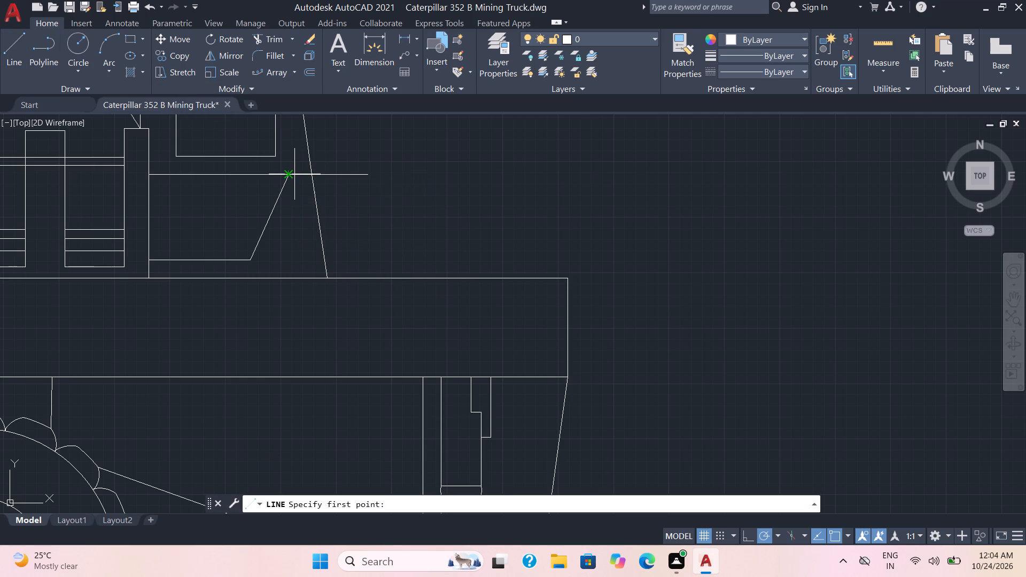
pyautogui.click(291, 174)
pyautogui.moveTo(302, 212); pyautogui.dragTo(306, 227, button='right')
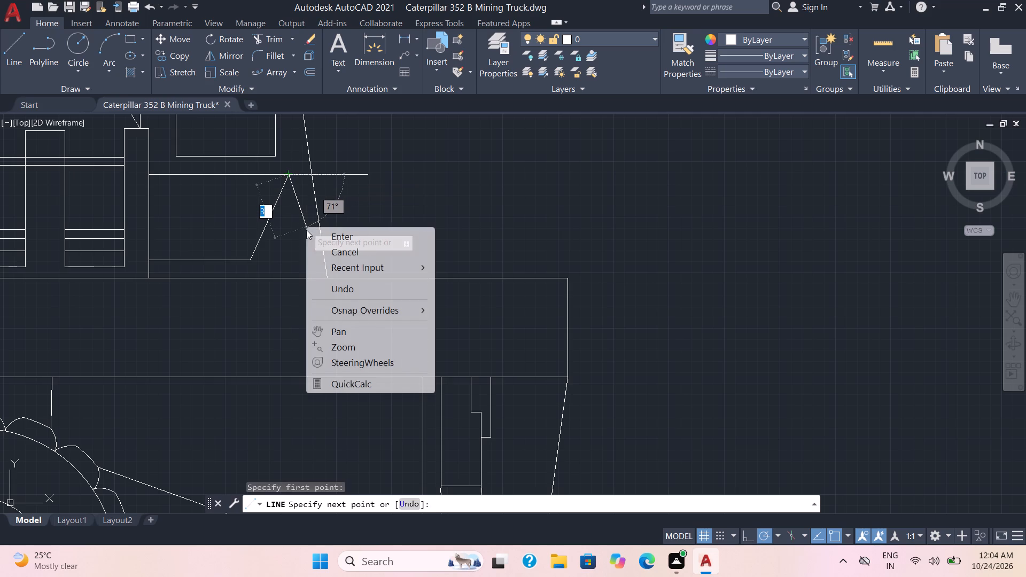
pyautogui.click(295, 209)
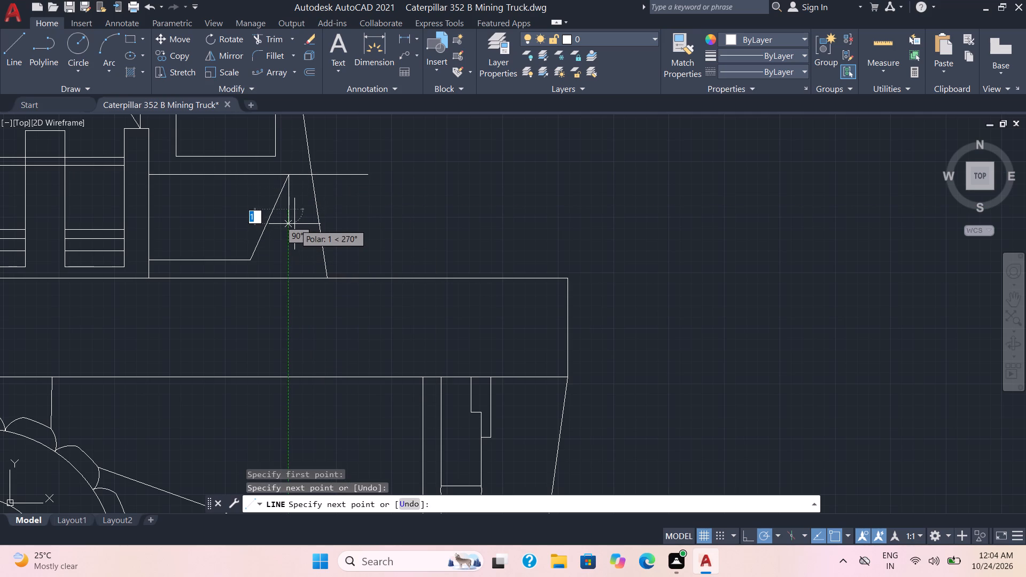
pyautogui.hotkey('ctrl', 'z')
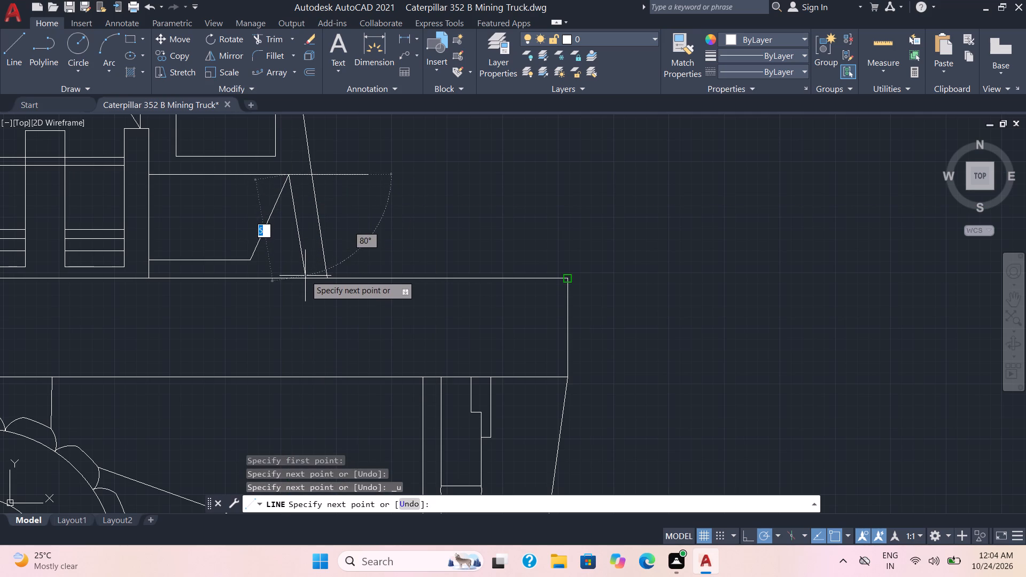
pyautogui.scroll(2, 306, 276)
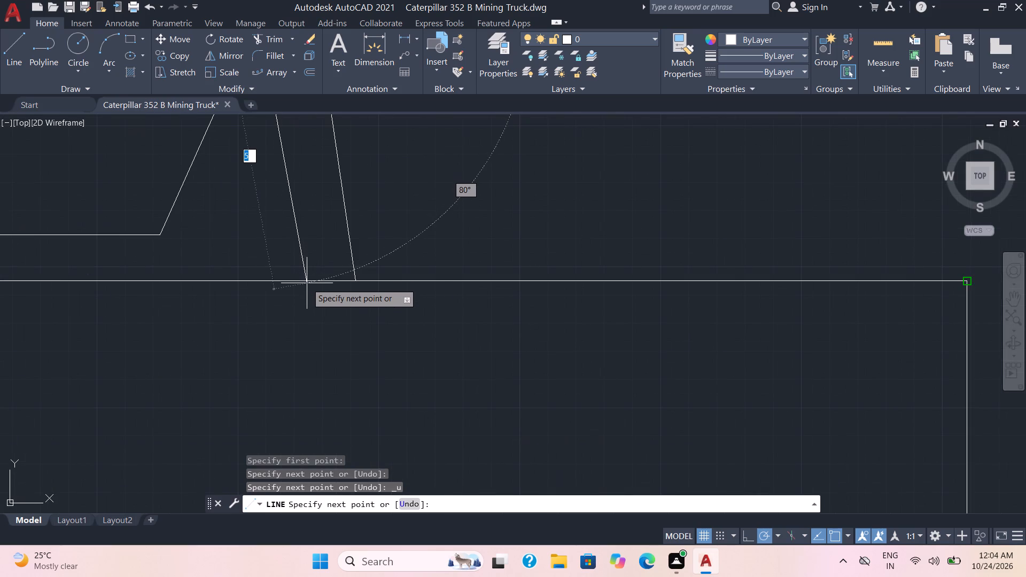
pyautogui.click(307, 280)
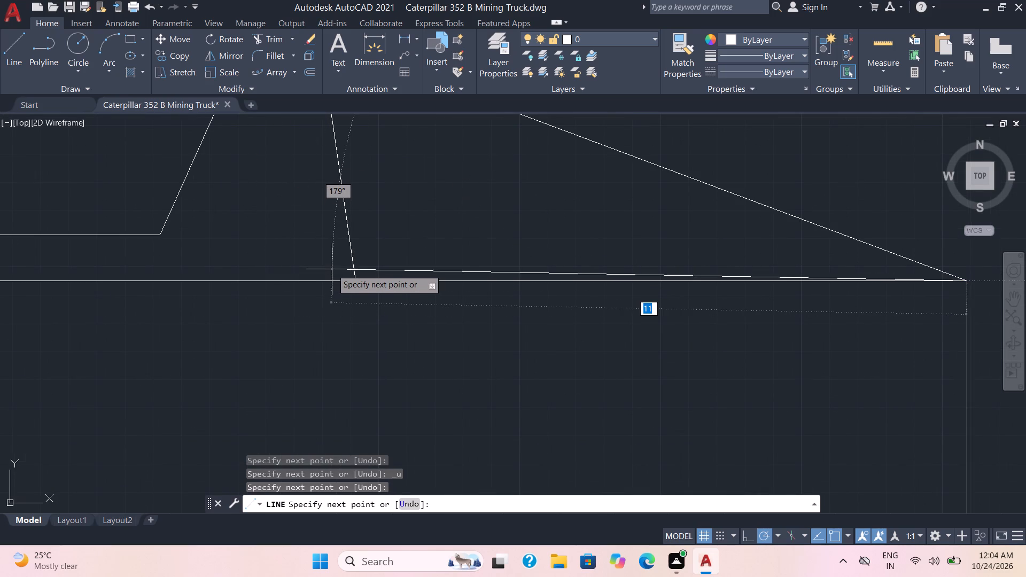
pyautogui.hotkey('ctrl', 'z')
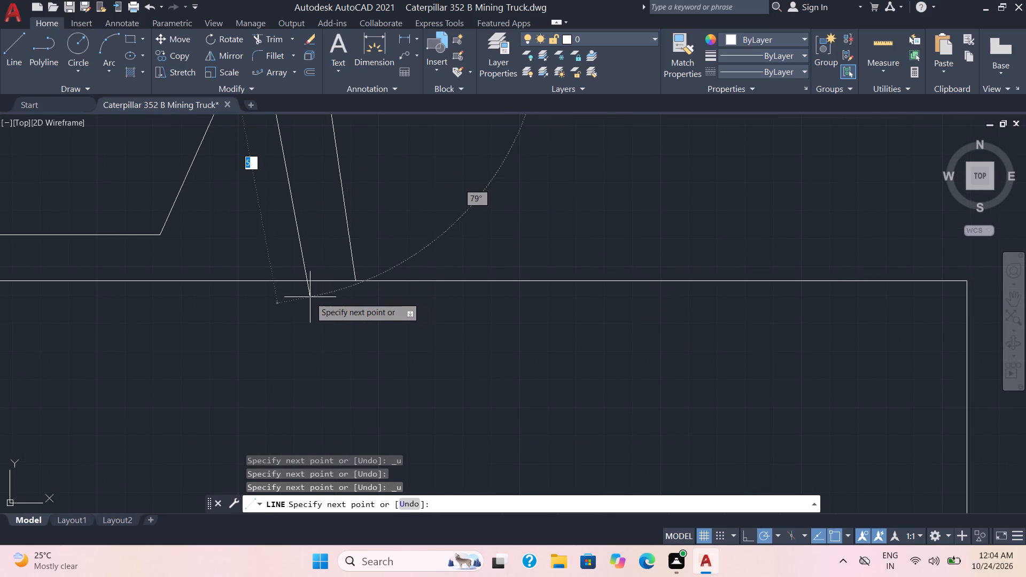
pyautogui.scroll(-2, 311, 291)
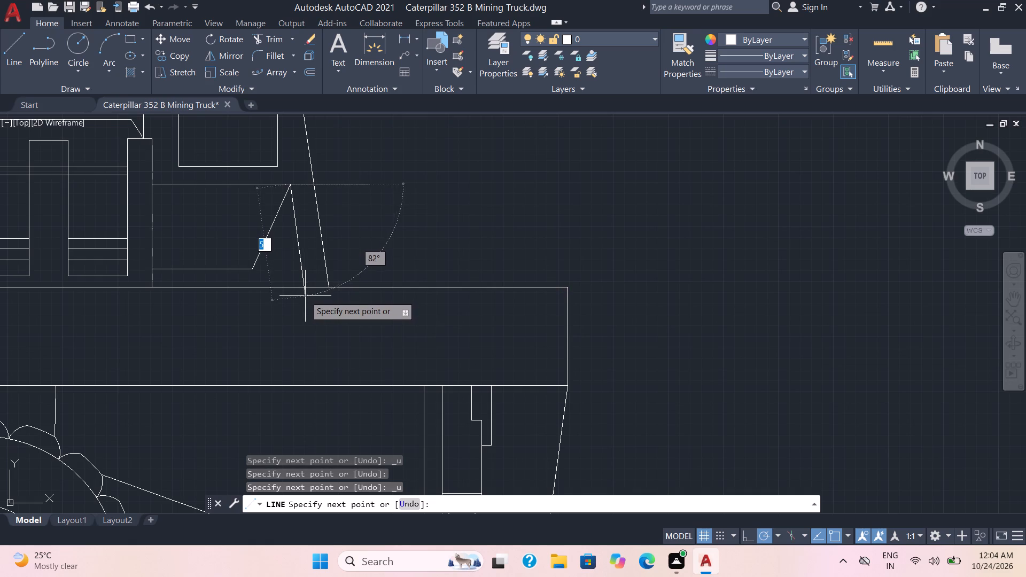
pyautogui.click(305, 296)
pyautogui.press('Escape')
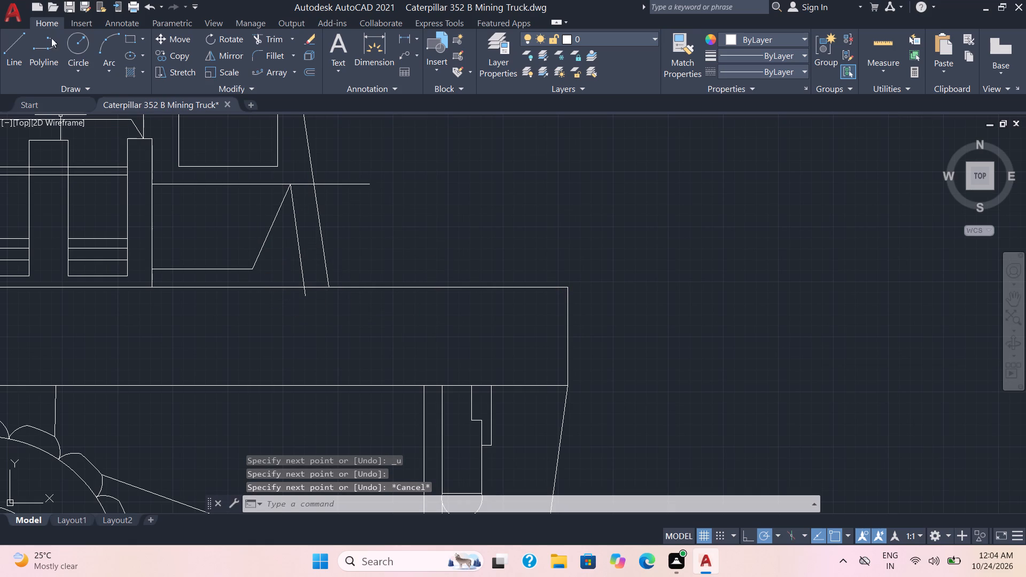
# Trim the second slanted line's end below the long body's top edge.
pyautogui.click(275, 38)
pyautogui.scroll(1, 302, 294)
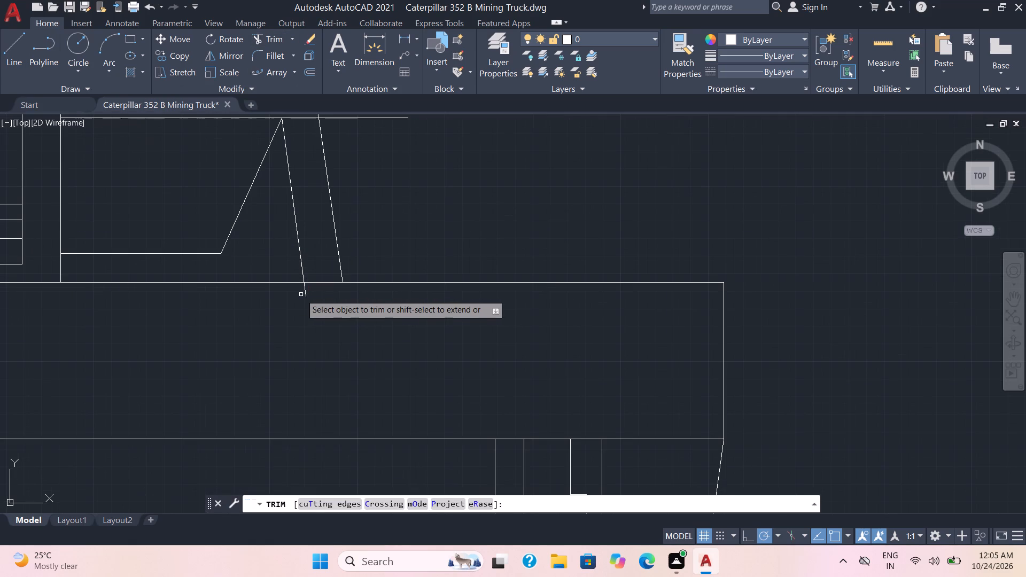
pyautogui.moveTo(302, 291); pyautogui.dragTo(307, 290)
pyautogui.press('Escape')
pyautogui.scroll(-5, 355, 271)
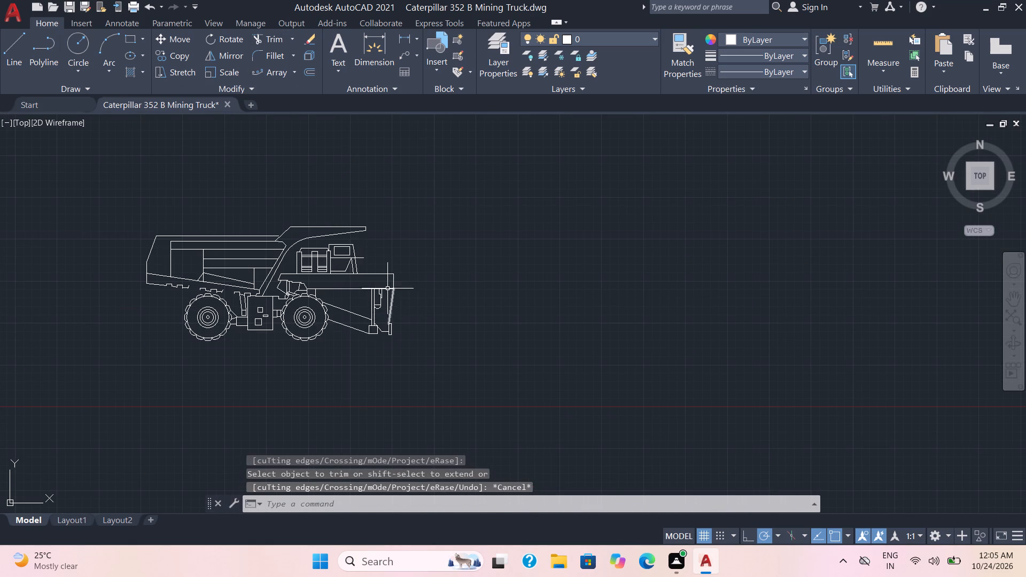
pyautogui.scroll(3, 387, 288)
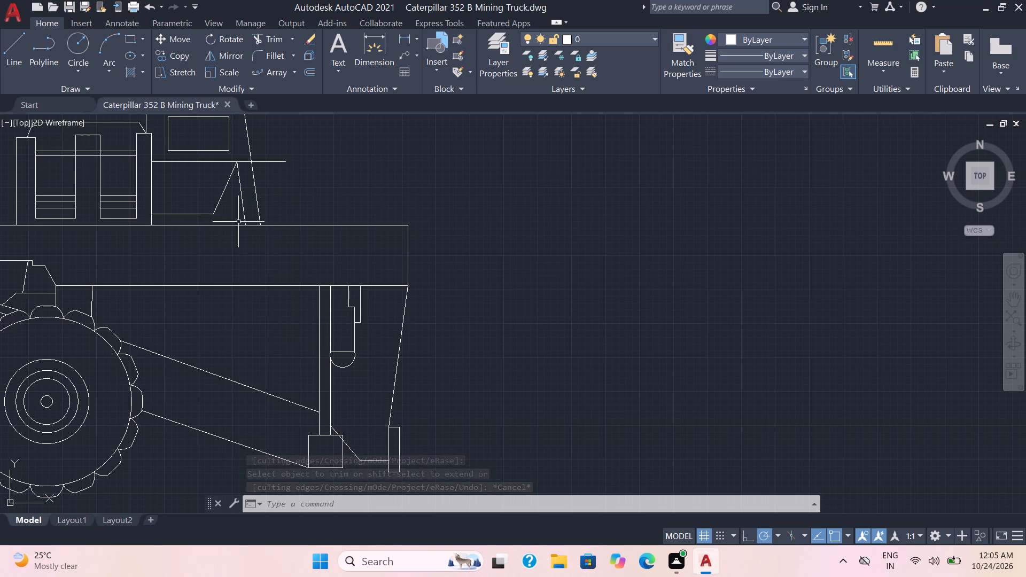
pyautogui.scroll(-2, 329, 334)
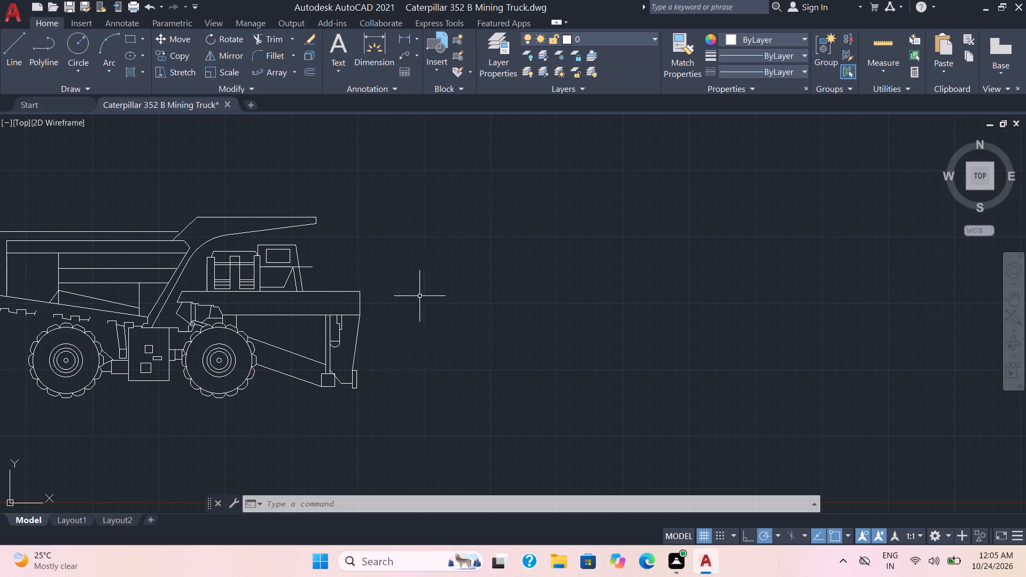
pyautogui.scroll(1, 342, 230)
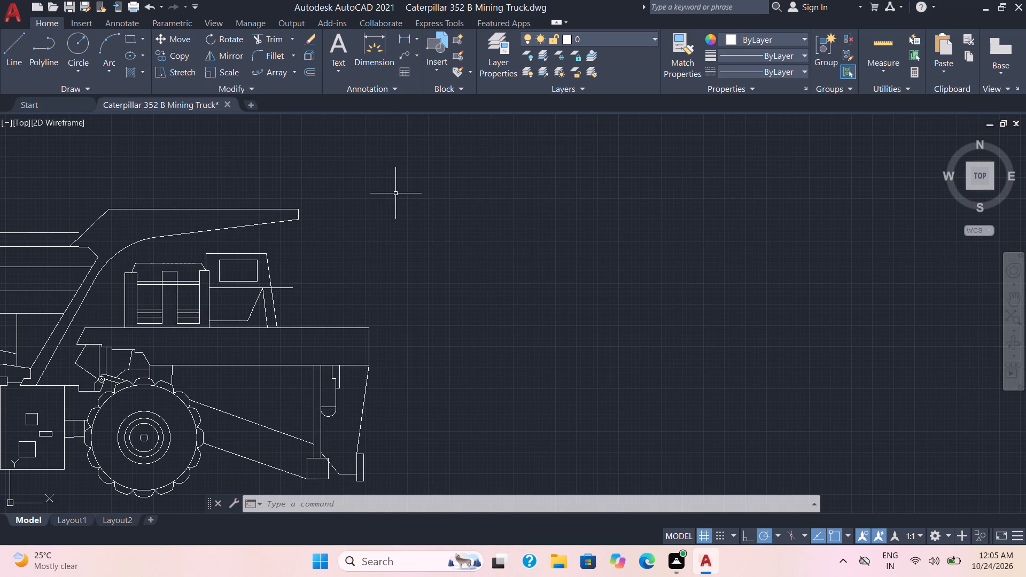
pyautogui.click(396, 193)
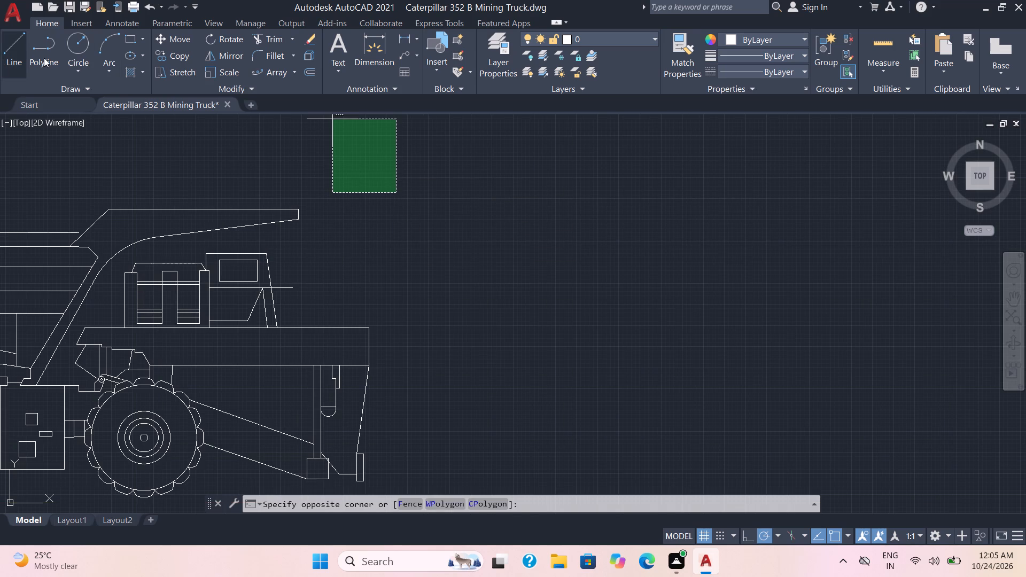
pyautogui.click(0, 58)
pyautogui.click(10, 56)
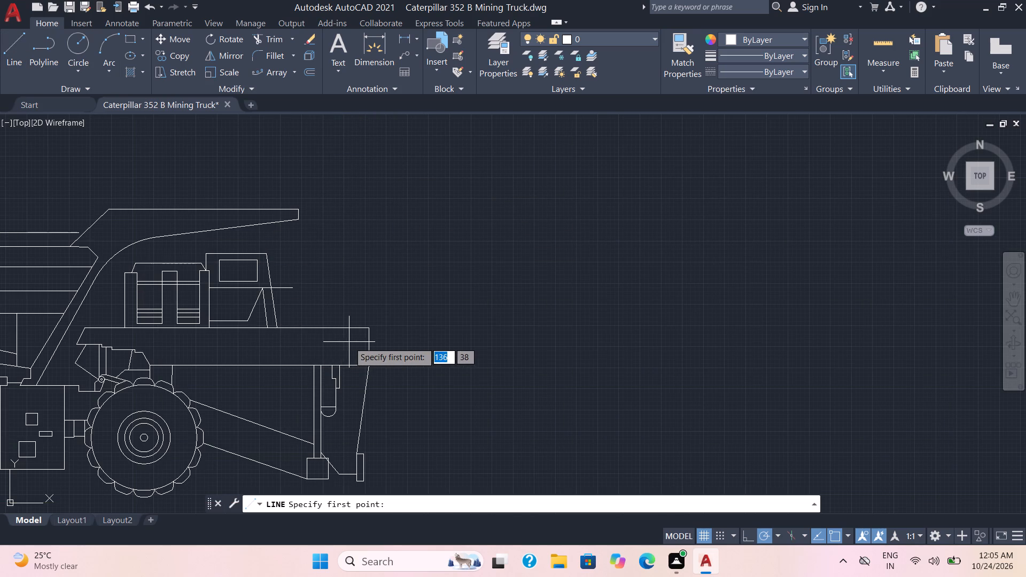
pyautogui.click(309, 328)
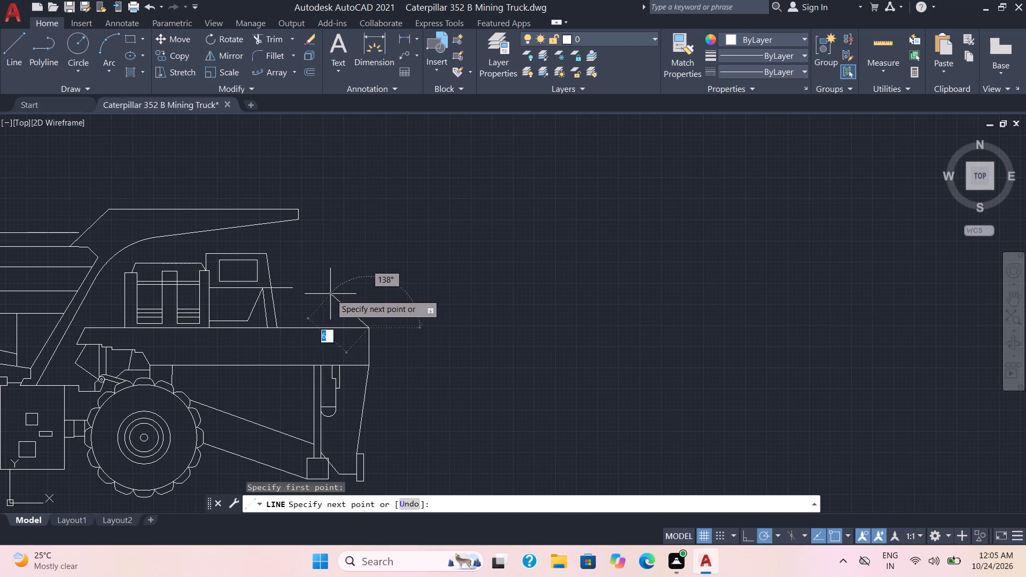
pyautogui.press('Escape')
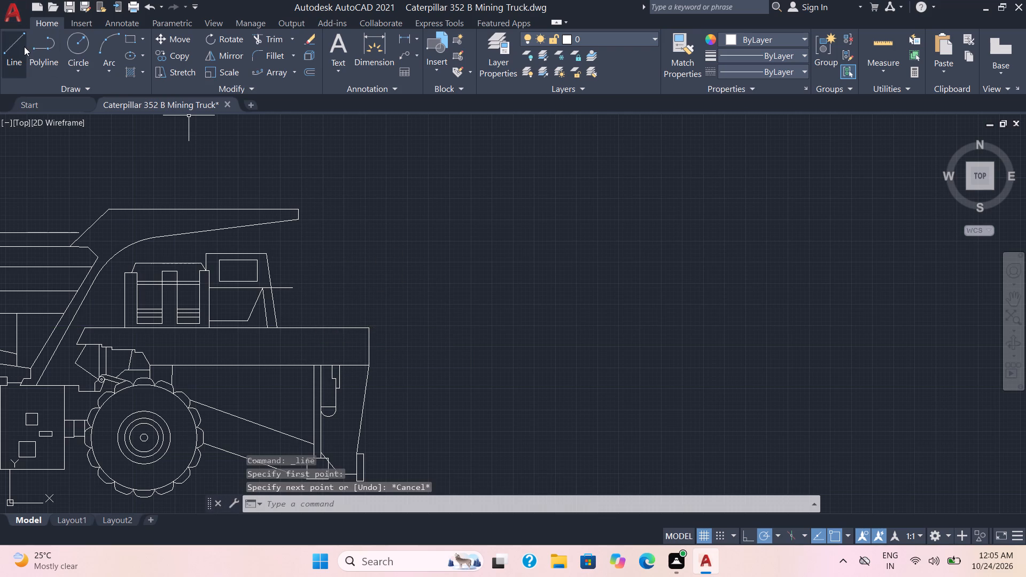
# Draw three sides of a box about 5 mm wide and 5 mm high near the body's front, starting and ending below its top edge.
pyautogui.click(11, 46)
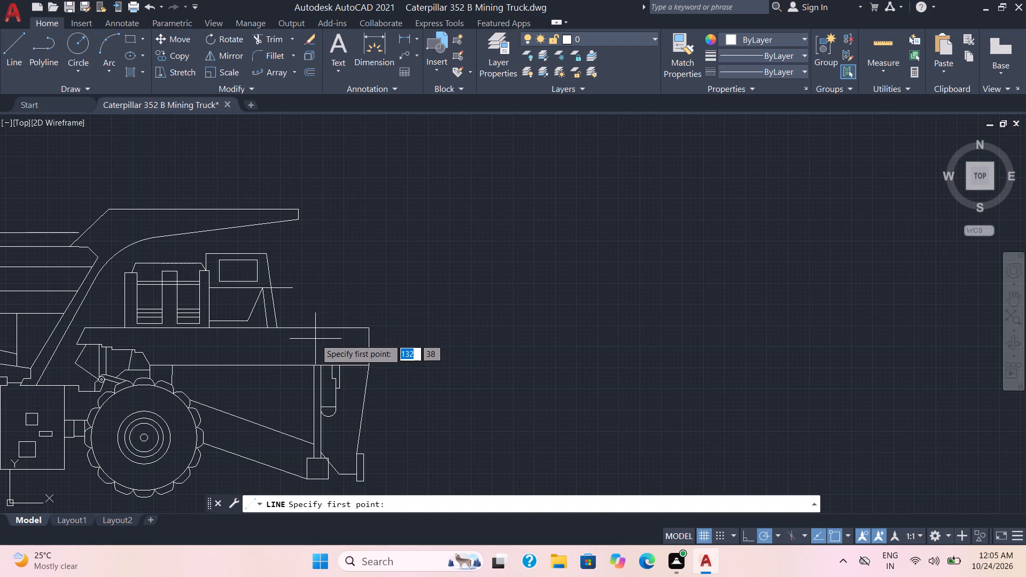
pyautogui.click(315, 339)
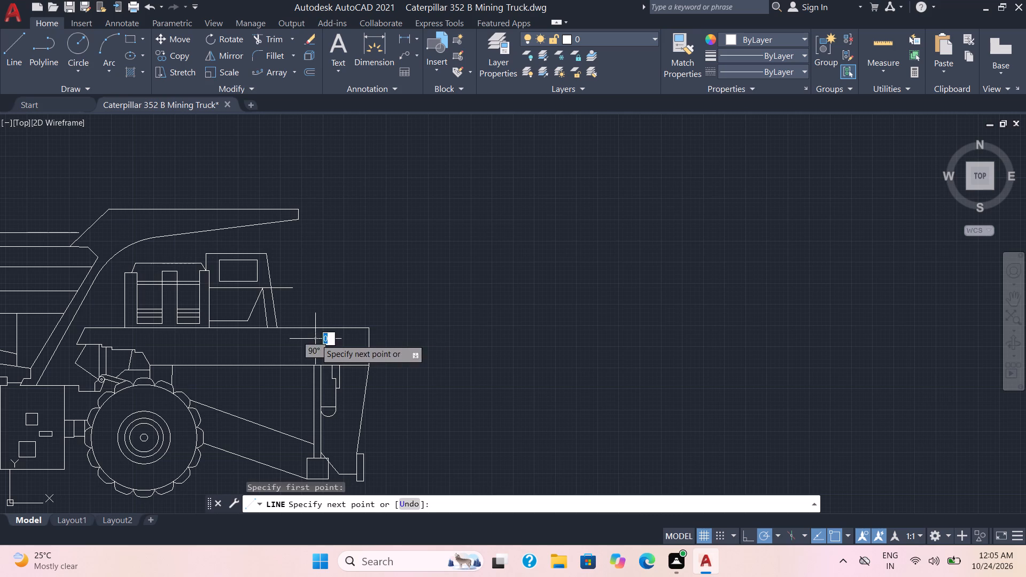
pyautogui.click(316, 296)
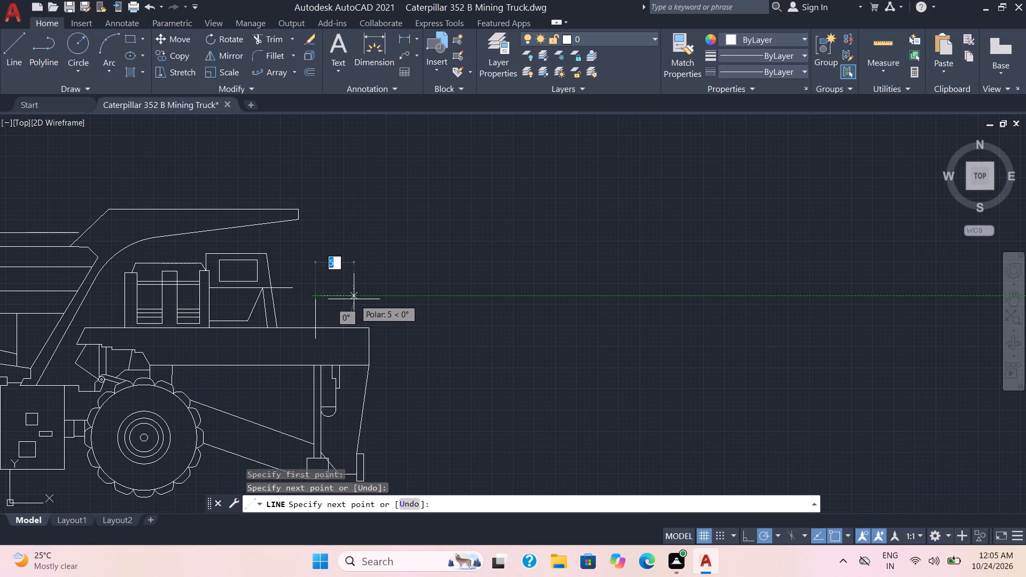
pyautogui.click(358, 299)
pyautogui.press('Escape')
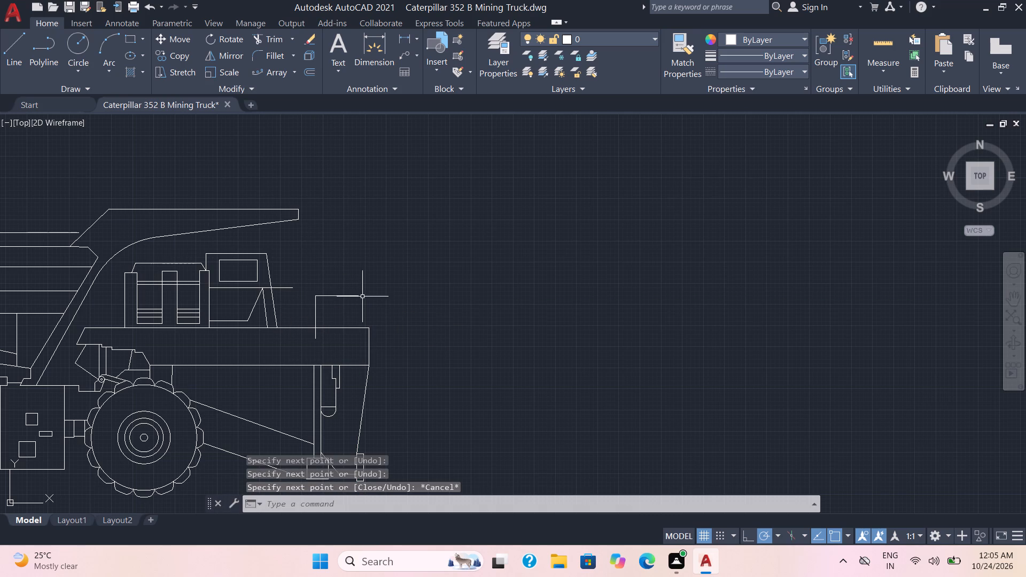
pyautogui.click(17, 41)
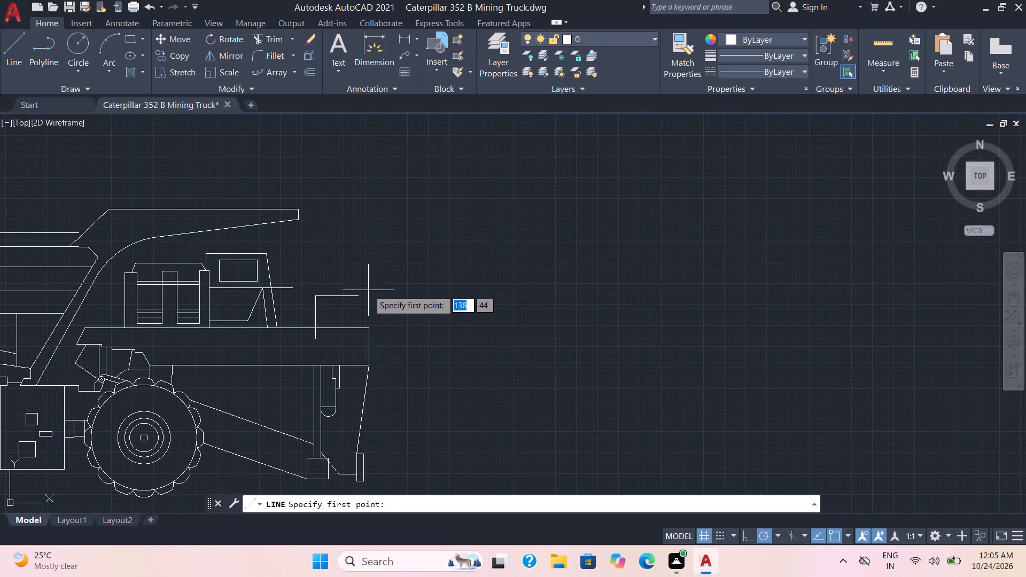
pyautogui.click(359, 297)
pyautogui.click(360, 339)
pyautogui.press('Escape')
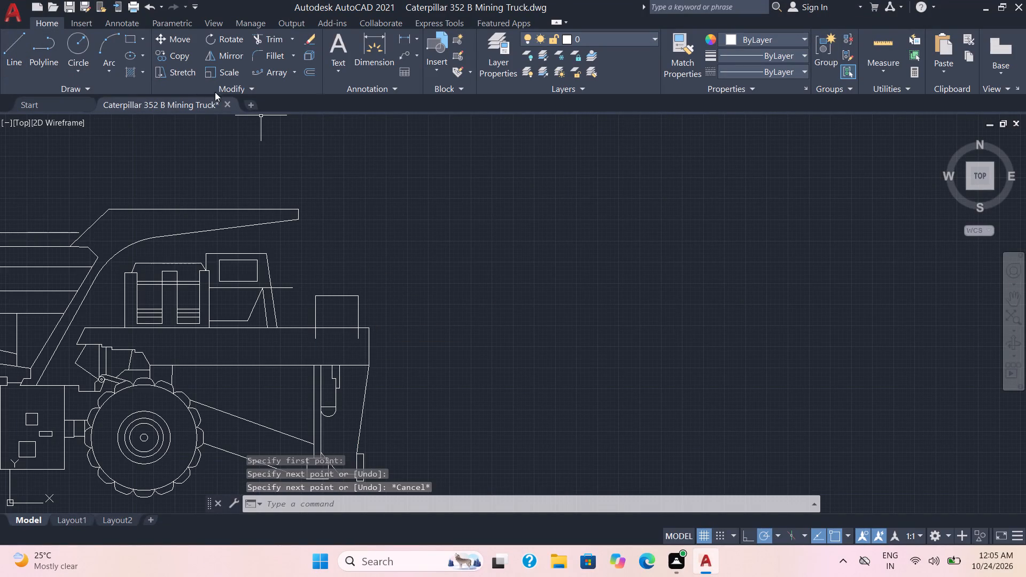
# Trim the front box's two vertical side ends below the long body's top edge.
pyautogui.click(265, 42)
pyautogui.scroll(1, 326, 311)
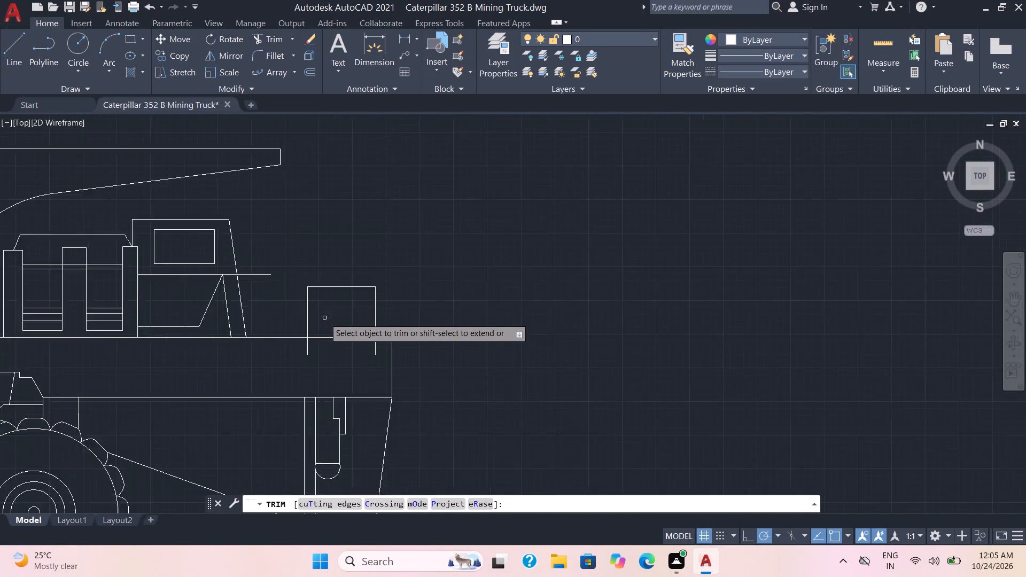
pyautogui.scroll(2, 324, 318)
pyautogui.moveTo(274, 381); pyautogui.dragTo(447, 399)
pyautogui.press('Escape')
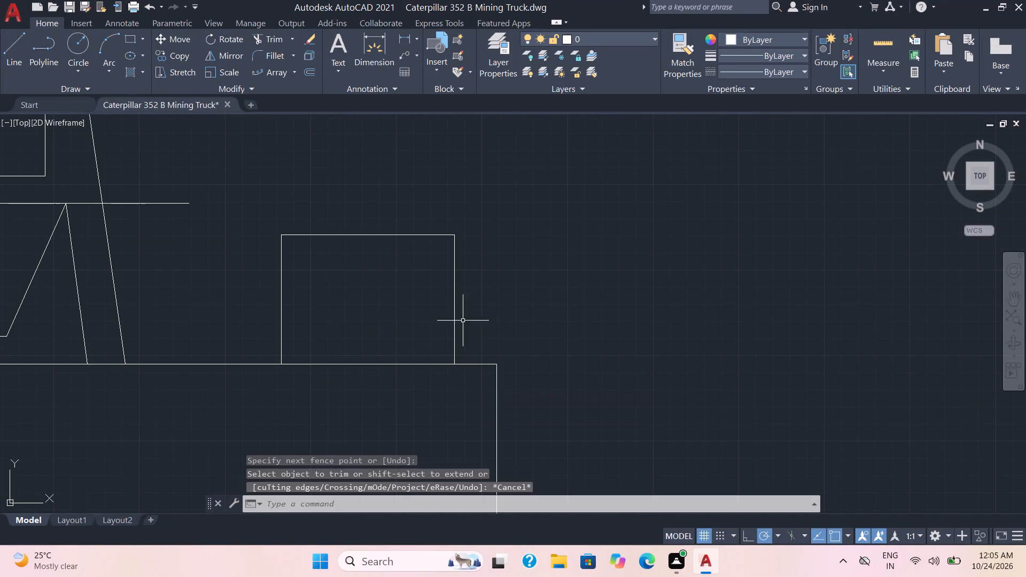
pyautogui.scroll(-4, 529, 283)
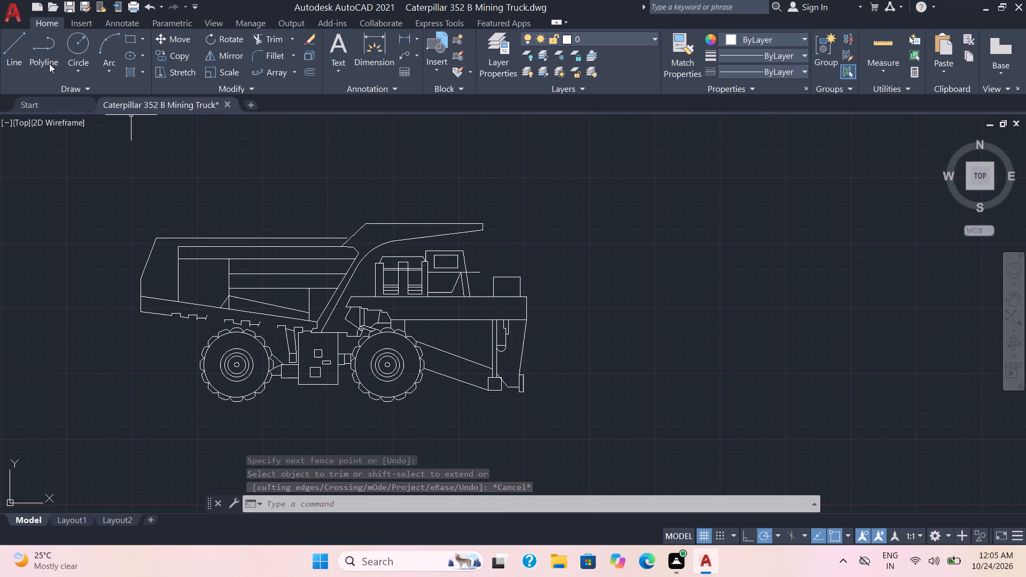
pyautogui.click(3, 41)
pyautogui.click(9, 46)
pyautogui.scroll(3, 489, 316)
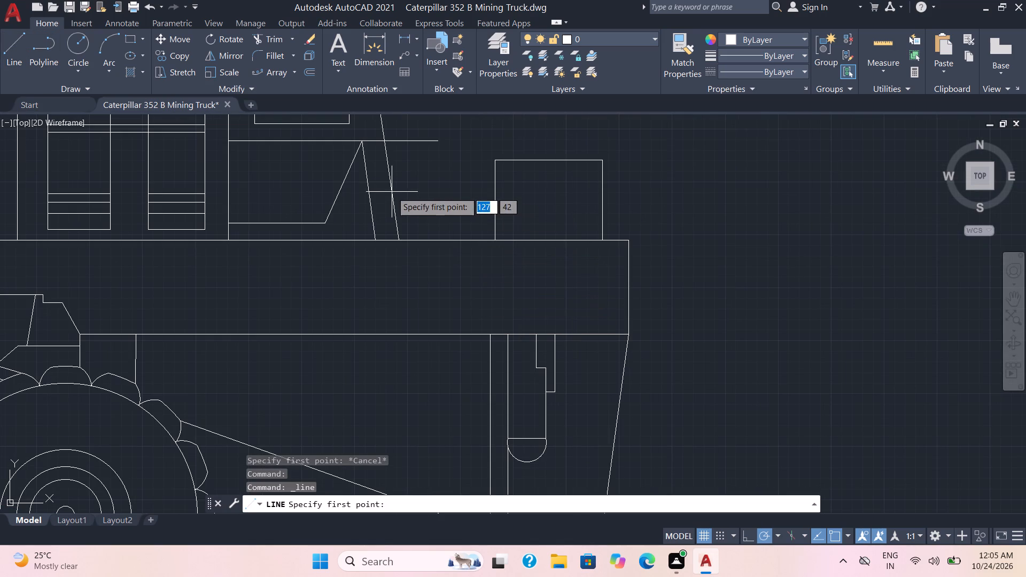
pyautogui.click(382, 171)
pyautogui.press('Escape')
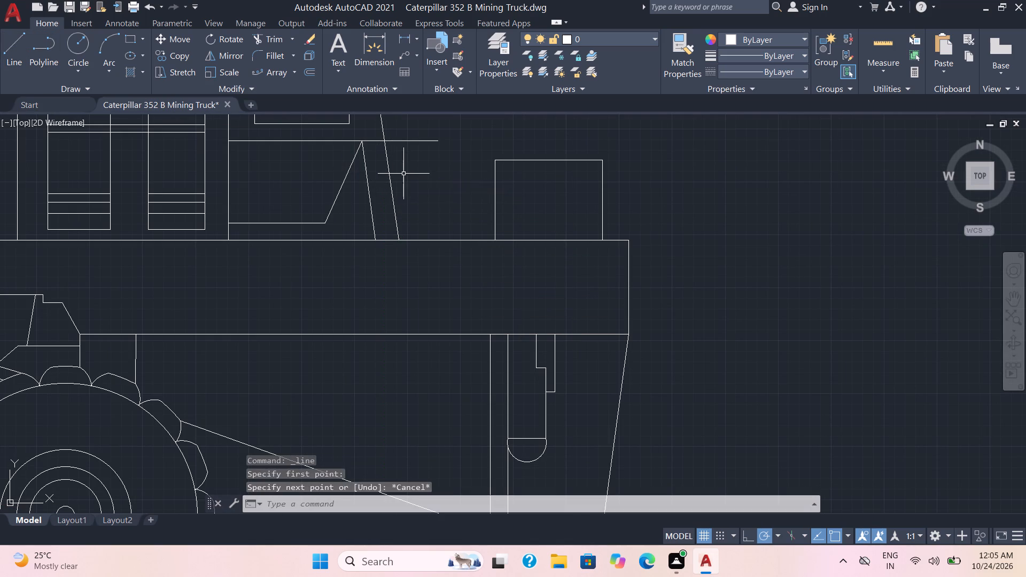
# Draw a horizontal line about 4 mm long forward across the front cab support, continuing it with a slanted line down past the body's top edge.
pyautogui.click(14, 40)
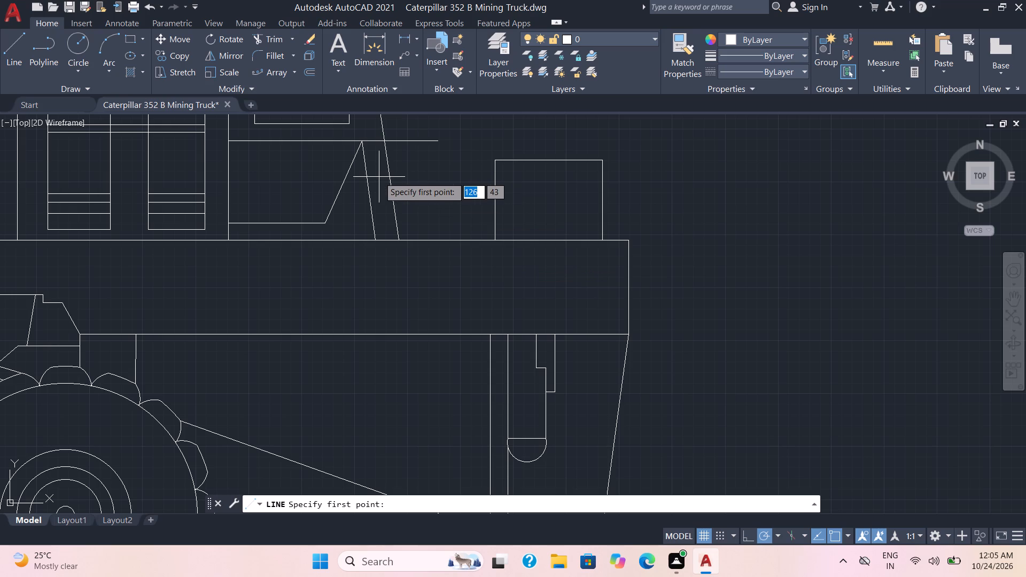
pyautogui.click(378, 176)
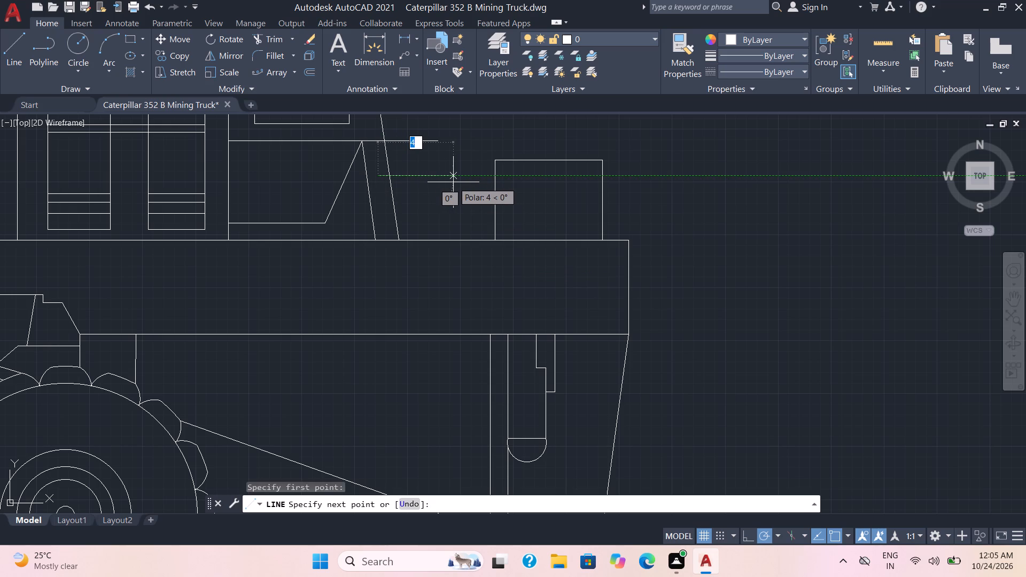
pyautogui.click(467, 178)
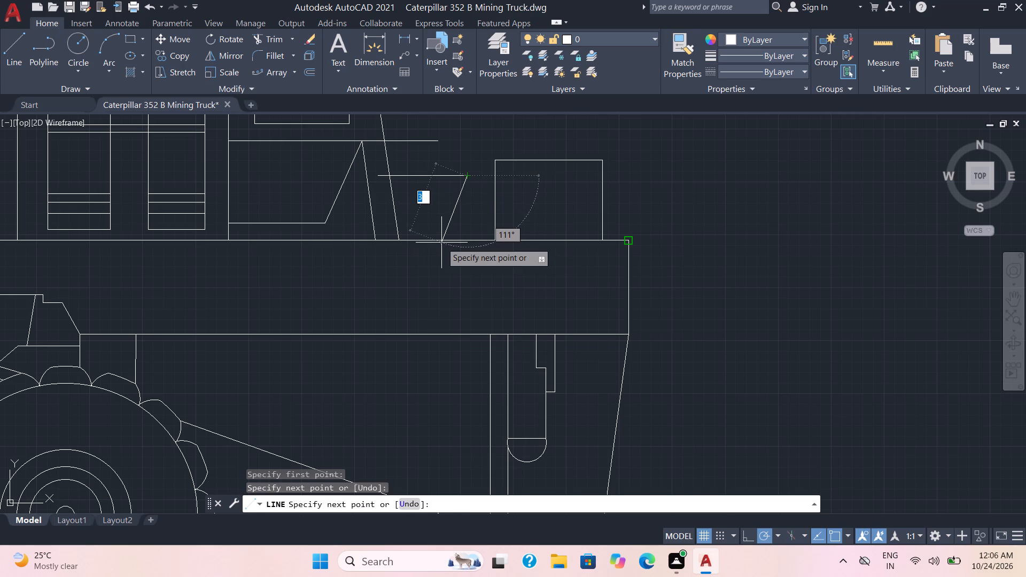
pyautogui.click(438, 256)
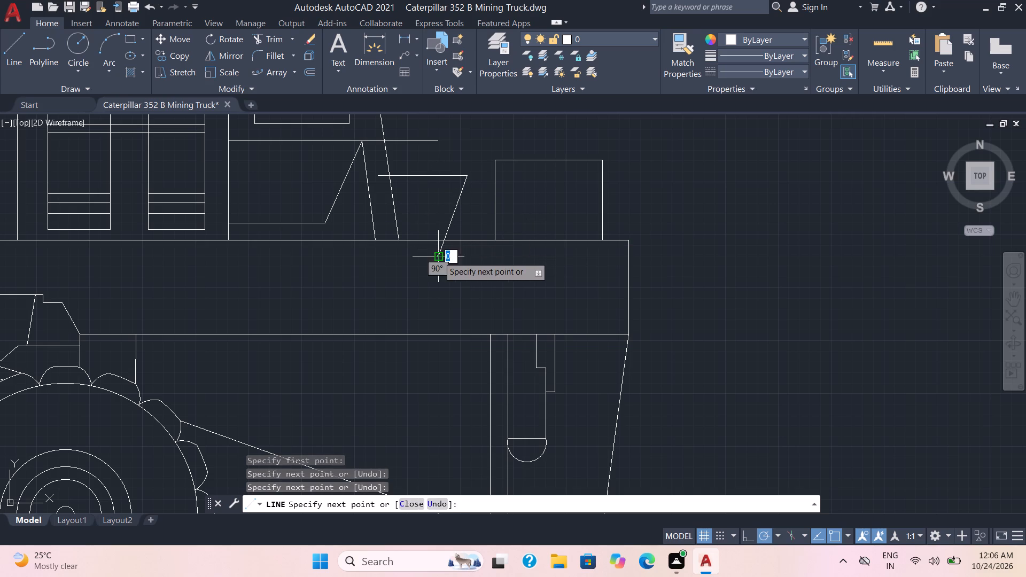
pyautogui.press('Escape')
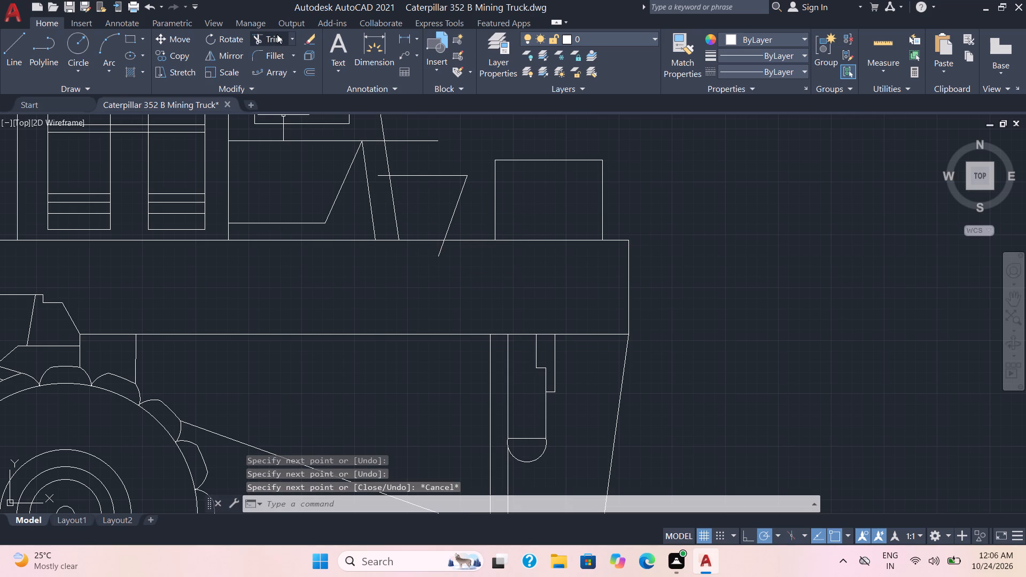
# Trim the horizontal line's end behind the front cab support and the slanted line's end below the body's top edge.
pyautogui.click(276, 29)
pyautogui.scroll(3, 402, 202)
pyautogui.moveTo(357, 146); pyautogui.dragTo(363, 219, button='middle')
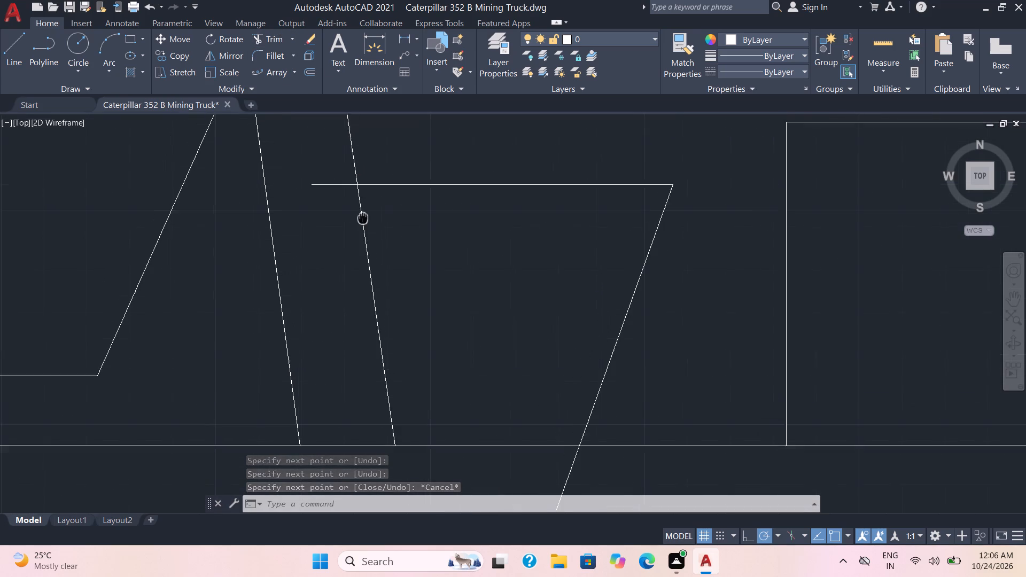
pyautogui.moveTo(363, 219); pyautogui.dragTo(363, 224, button='middle')
pyautogui.moveTo(338, 167); pyautogui.dragTo(333, 200)
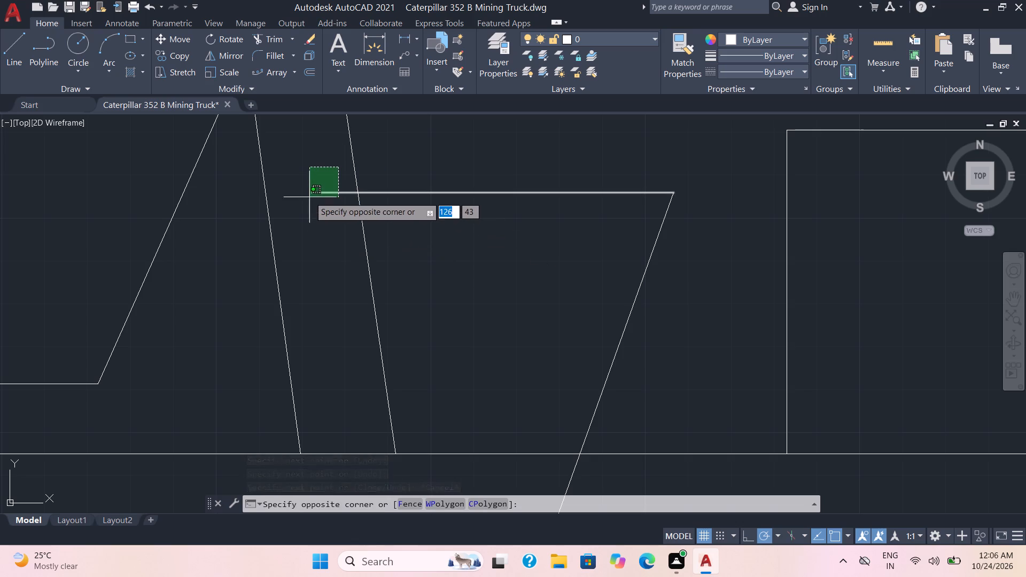
pyautogui.press('Escape')
pyautogui.click(268, 38)
pyautogui.moveTo(327, 167); pyautogui.dragTo(329, 171)
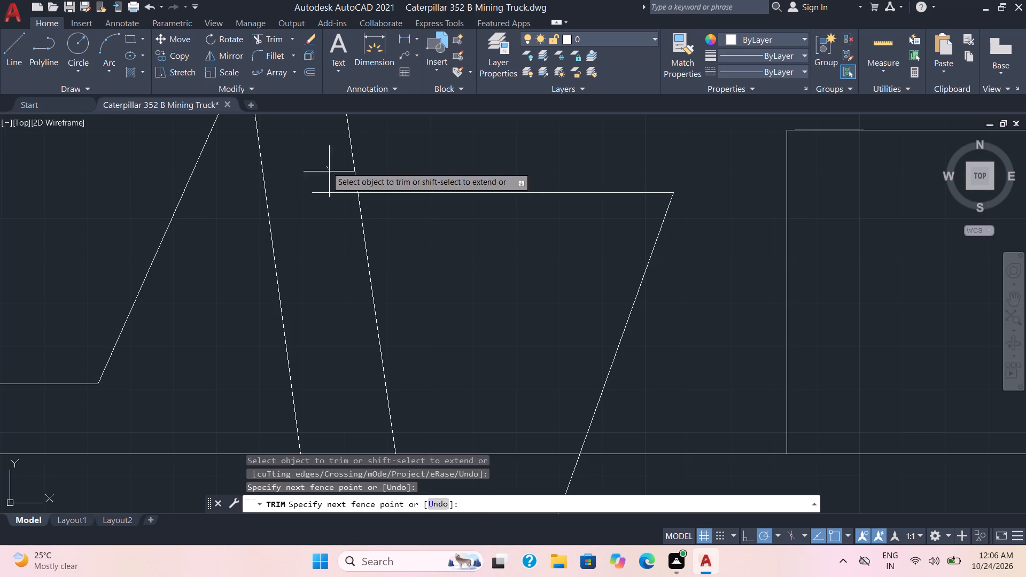
pyautogui.moveTo(329, 171); pyautogui.dragTo(330, 219)
pyautogui.scroll(-4, 338, 242)
pyautogui.scroll(2, 422, 370)
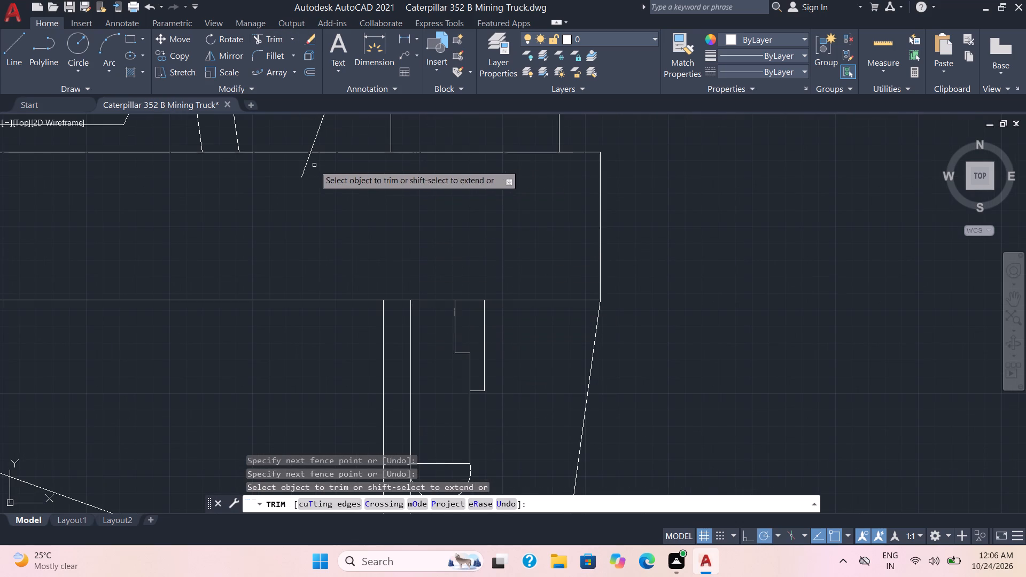
pyautogui.moveTo(292, 166); pyautogui.dragTo(317, 177)
pyautogui.press('Escape')
# Draw three connected lines joining the first two stepped profile sections beneath the dump bed, behind and above the rear wheel.
pyautogui.scroll(-4, 373, 209)
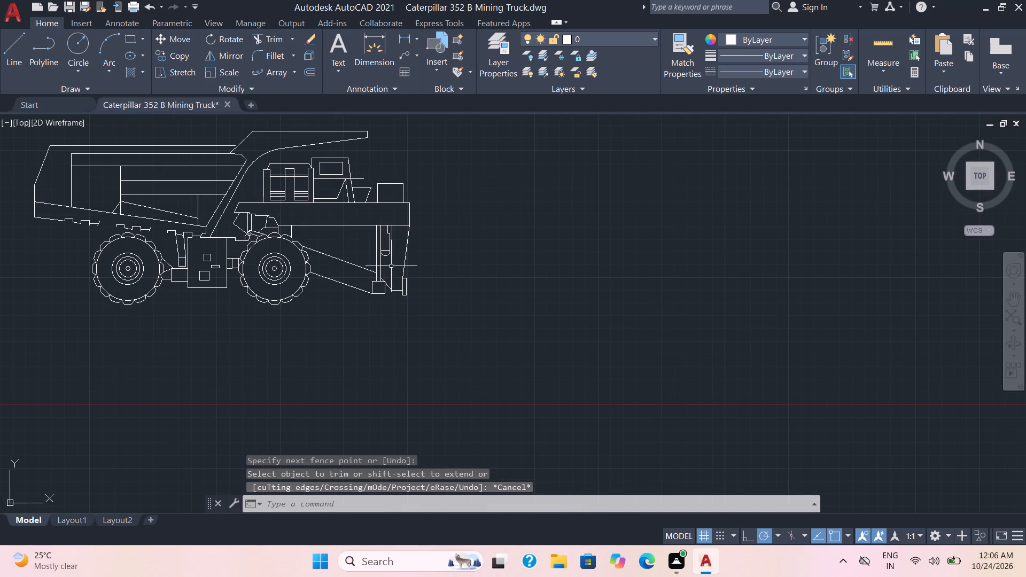
pyautogui.scroll(3, 89, 221)
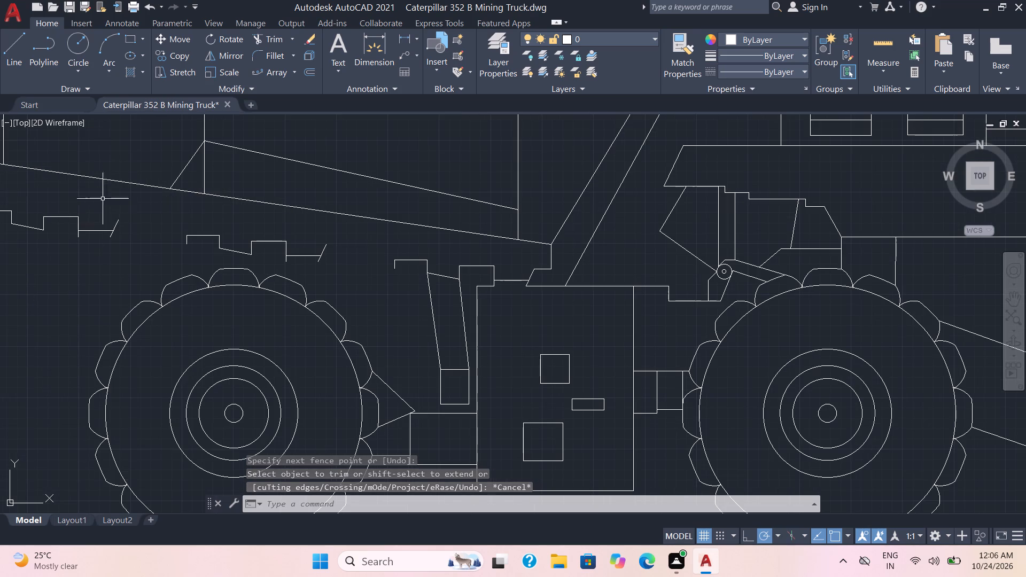
pyautogui.click(19, 58)
pyautogui.click(122, 219)
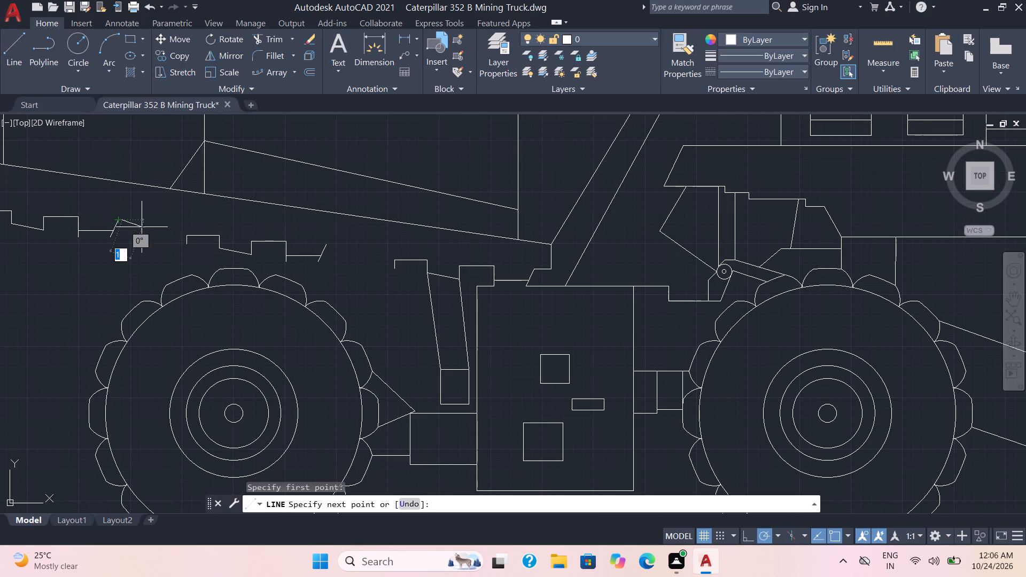
pyautogui.click(145, 221)
pyautogui.click(153, 241)
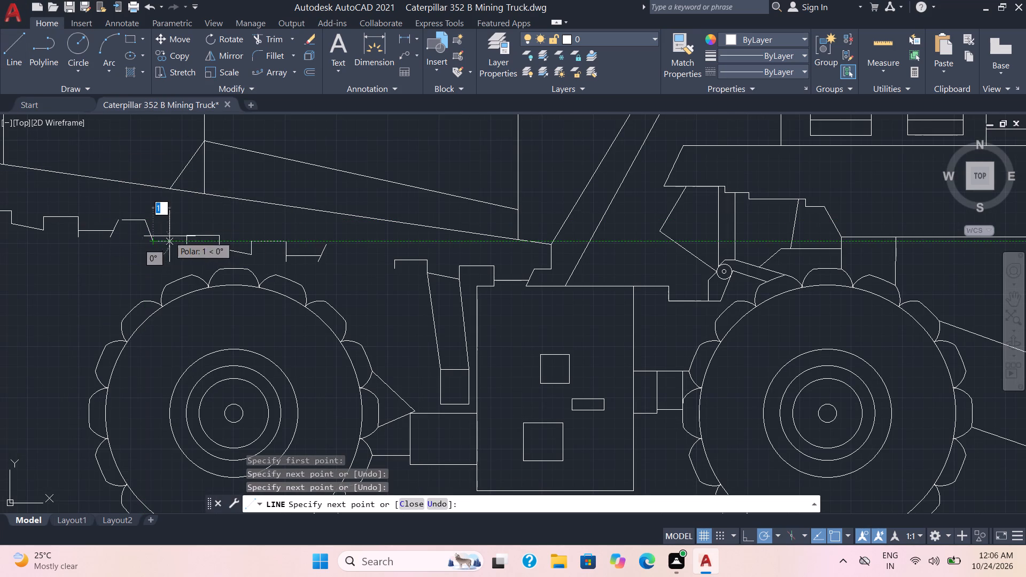
pyautogui.click(188, 248)
pyautogui.press('Escape')
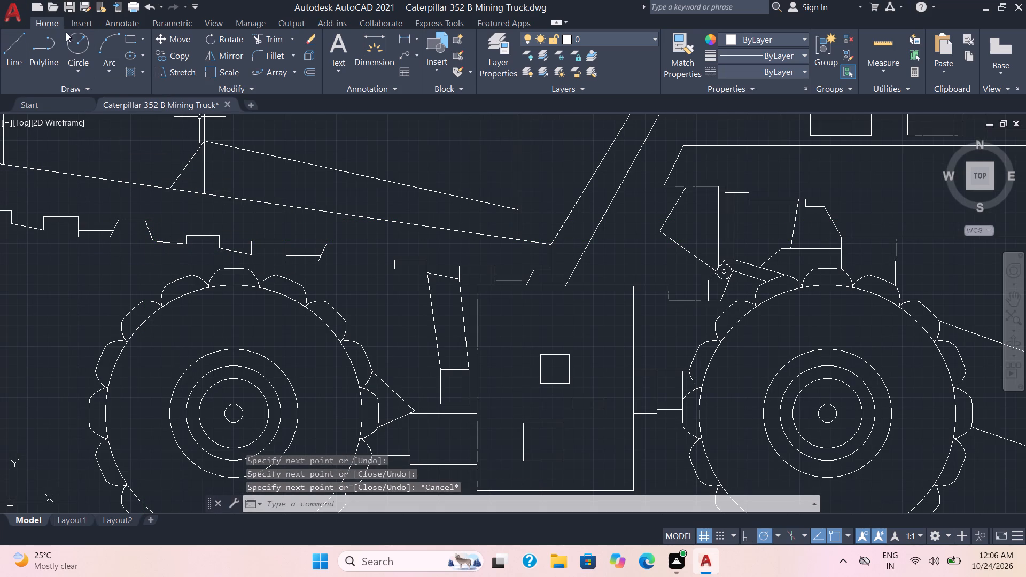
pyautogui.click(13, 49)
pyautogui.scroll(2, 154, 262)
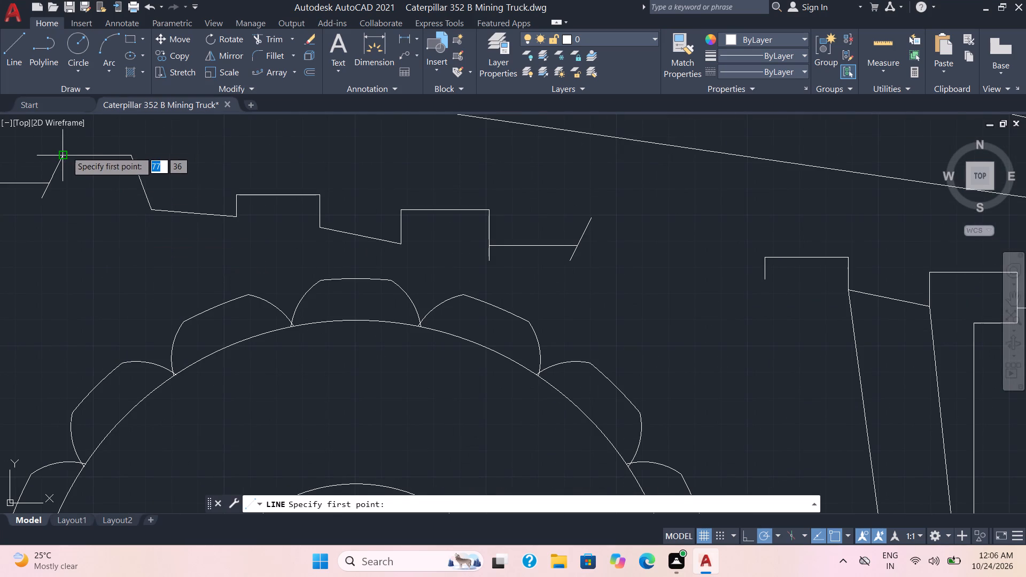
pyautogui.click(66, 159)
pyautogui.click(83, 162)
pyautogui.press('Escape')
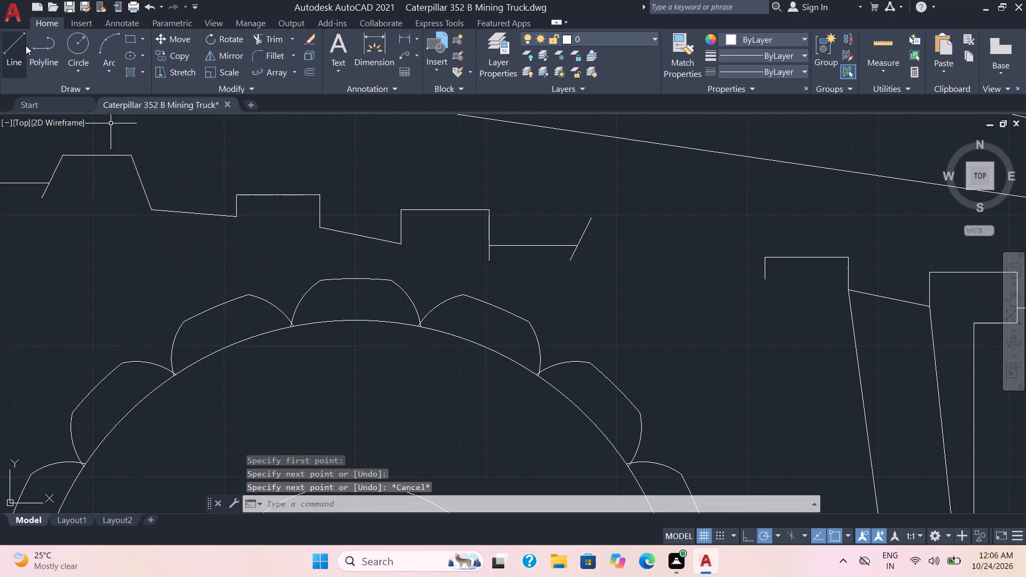
# Draw horizontal, vertical and near-horizontal lines joining the remaining gap in the stepped profile beneath the dump bed, in front of the rear wheel.
pyautogui.click(22, 48)
pyautogui.scroll(-1, 329, 304)
pyautogui.click(492, 260)
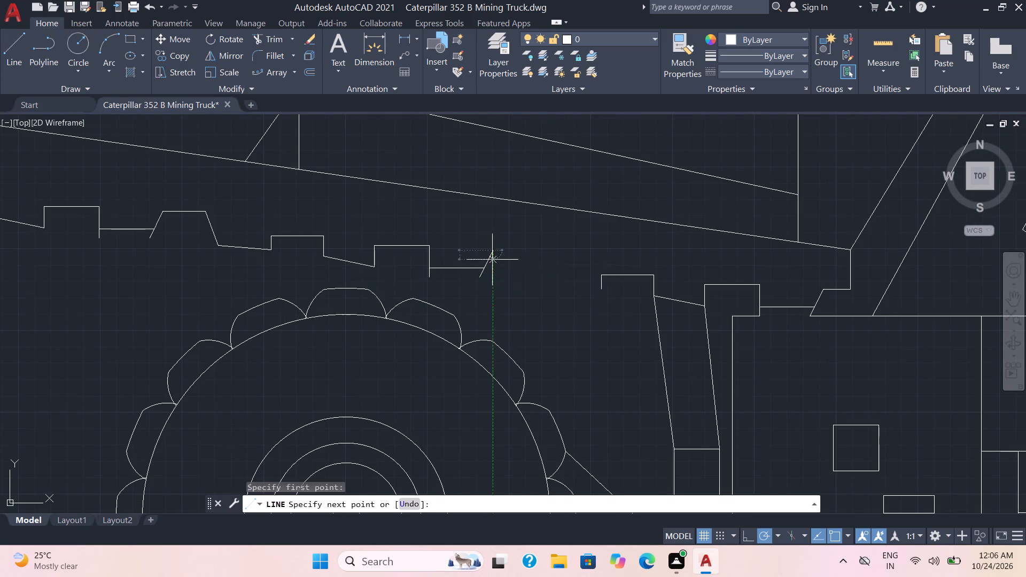
pyautogui.click(528, 255)
pyautogui.click(524, 285)
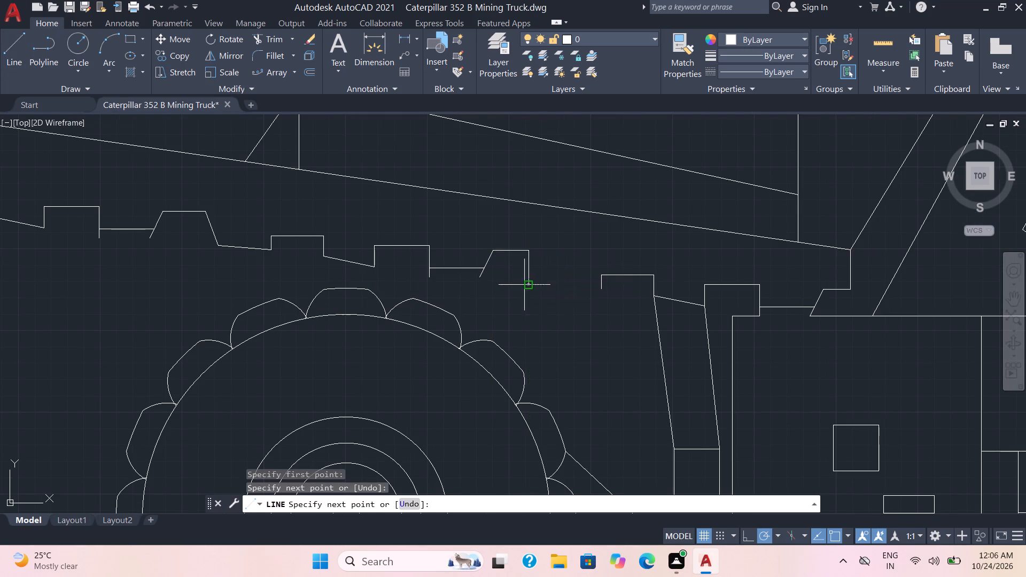
pyautogui.click(596, 287)
pyautogui.press('Escape')
# Save the truck drawing.
pyautogui.scroll(-4, 570, 256)
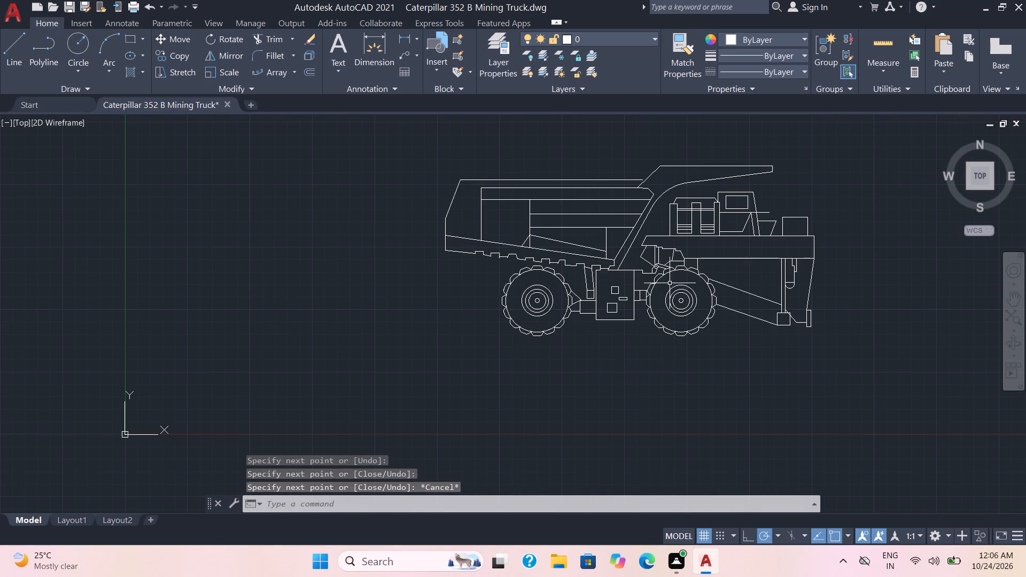
pyautogui.scroll(-1, 795, 314)
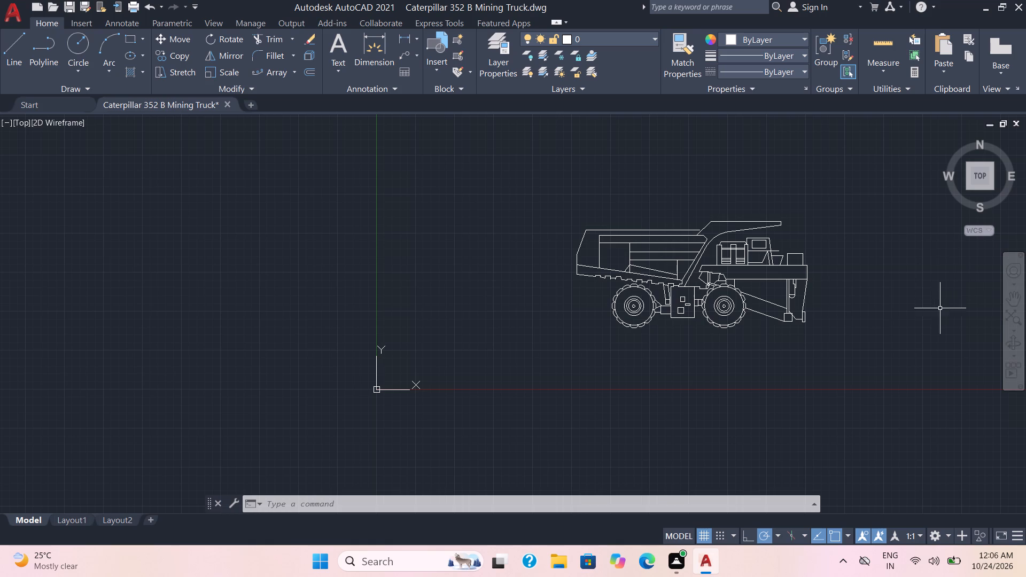
pyautogui.hotkey('ctrl', 's')
# Draw an open slanted bar above the engine grille with sides of about 4 mm, 1 mm and 2 mm, starting just below the hood's top line.
pyautogui.scroll(2, 910, 295)
pyautogui.moveTo(665, 201); pyautogui.dragTo(757, 363, button='middle')
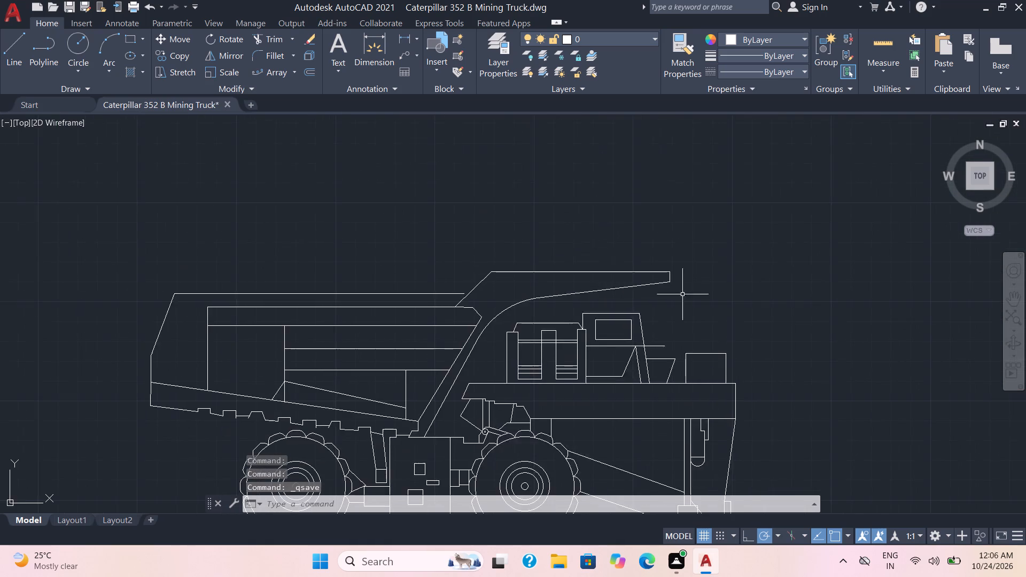
pyautogui.scroll(2, 588, 258)
pyautogui.moveTo(670, 316); pyautogui.dragTo(669, 207, button='middle')
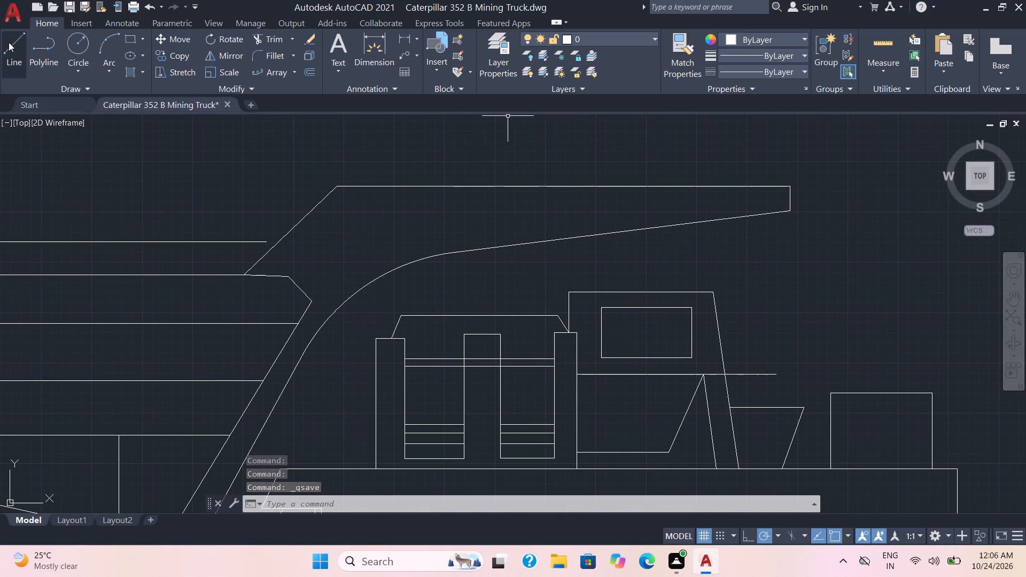
pyautogui.moveTo(12, 43); pyautogui.dragTo(19, 45)
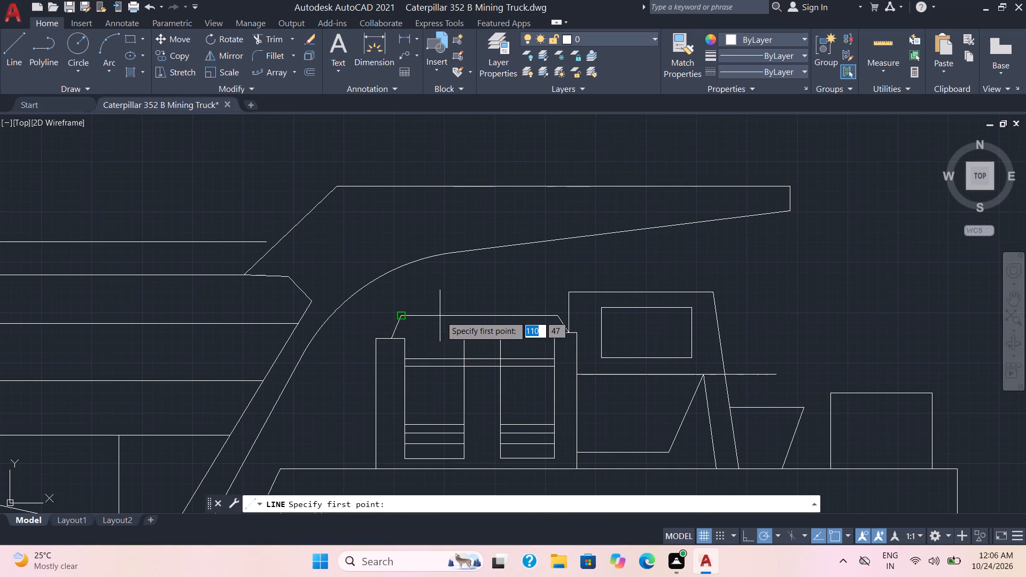
pyautogui.click(441, 326)
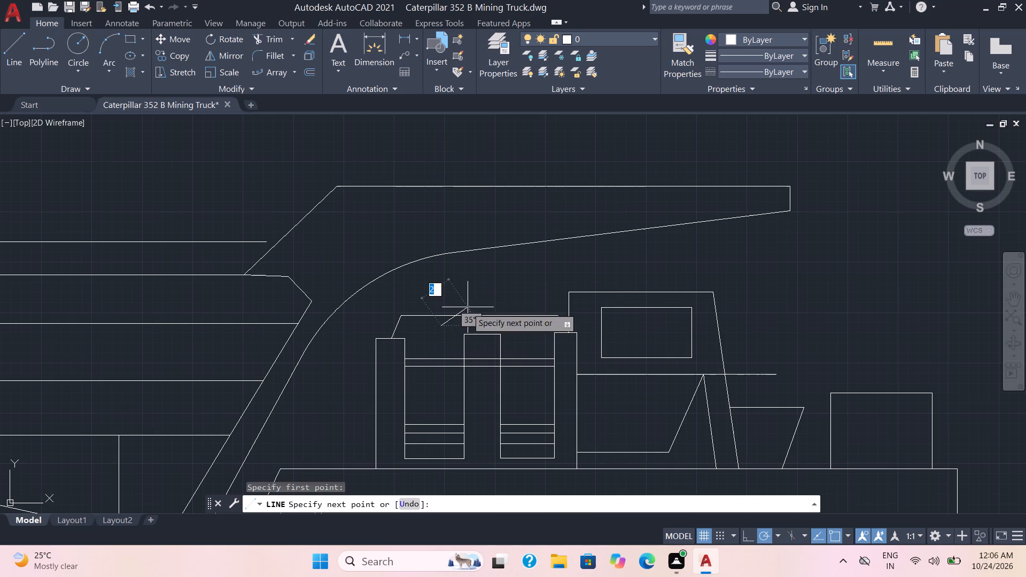
pyautogui.click(487, 263)
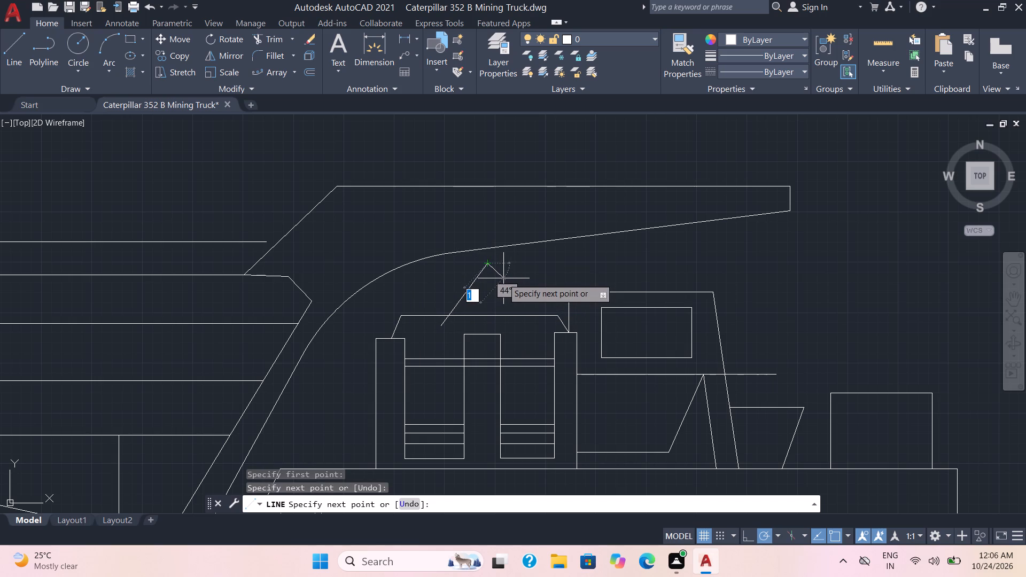
pyautogui.click(506, 284)
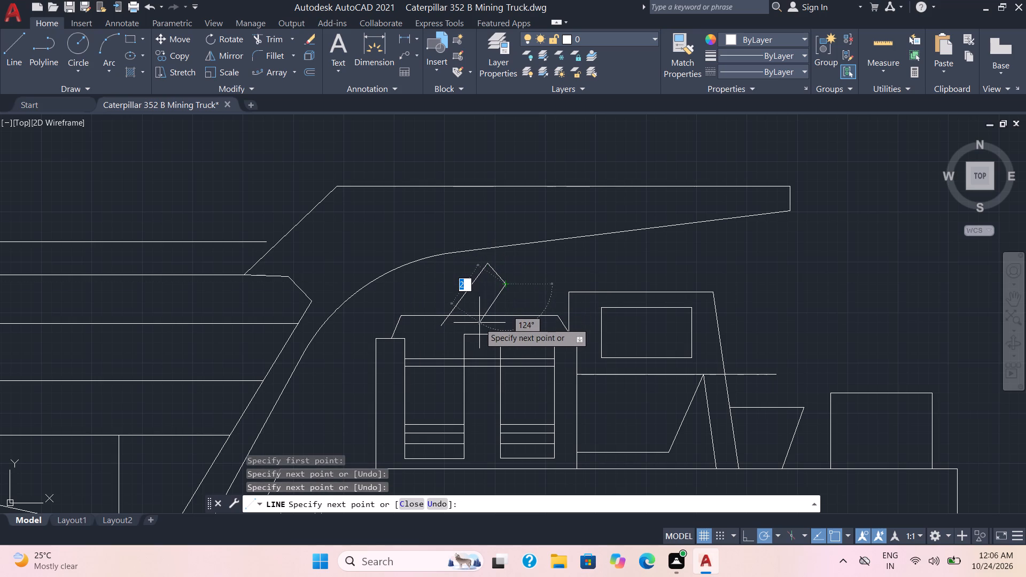
pyautogui.click(480, 323)
# Continue from the bar's lower corner with a canopy over the cab, touching its front roof corner, with a 1 mm front edge and 13 mm sloping top.
pyautogui.click(505, 284)
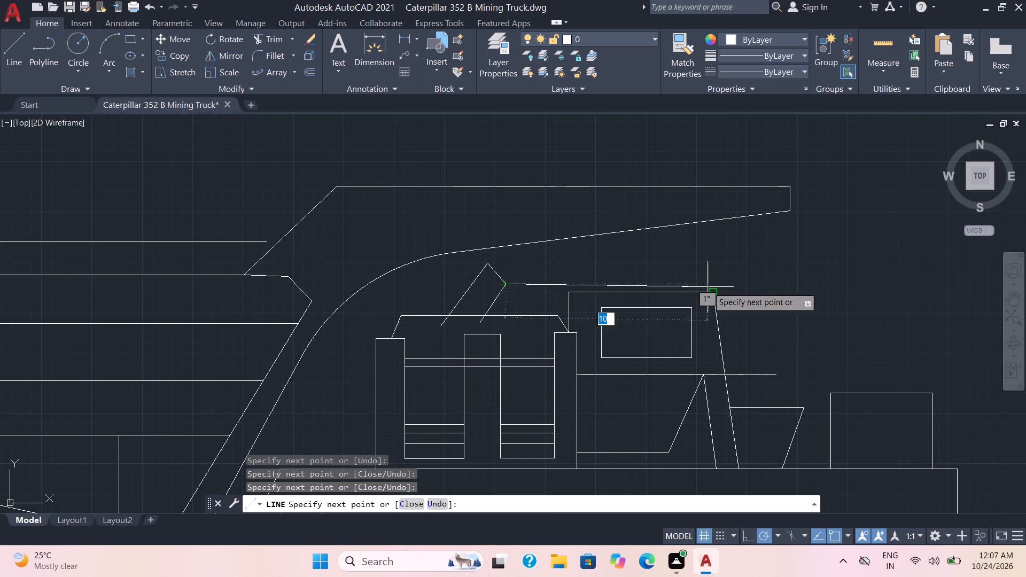
pyautogui.click(728, 280)
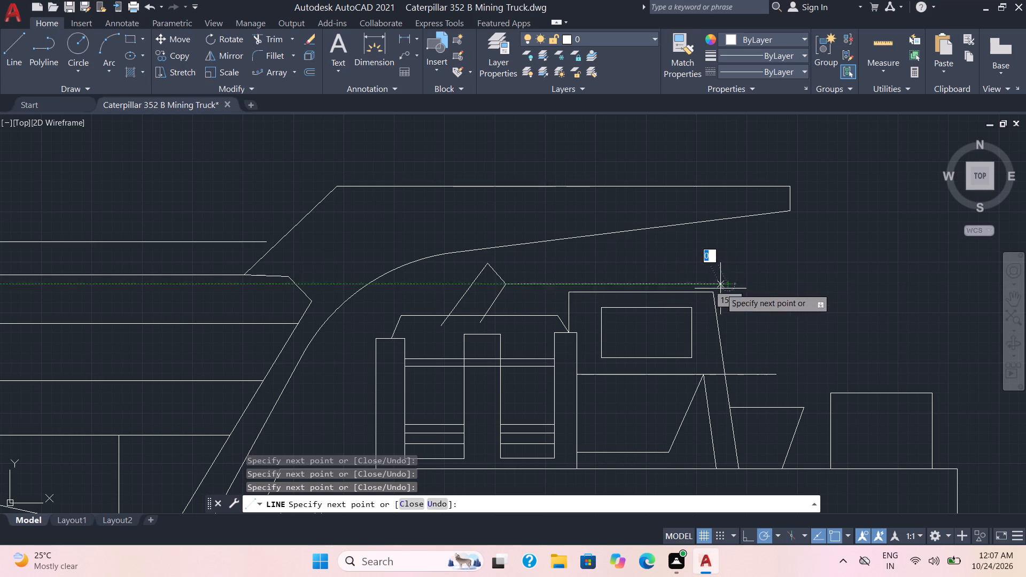
pyautogui.click(714, 295)
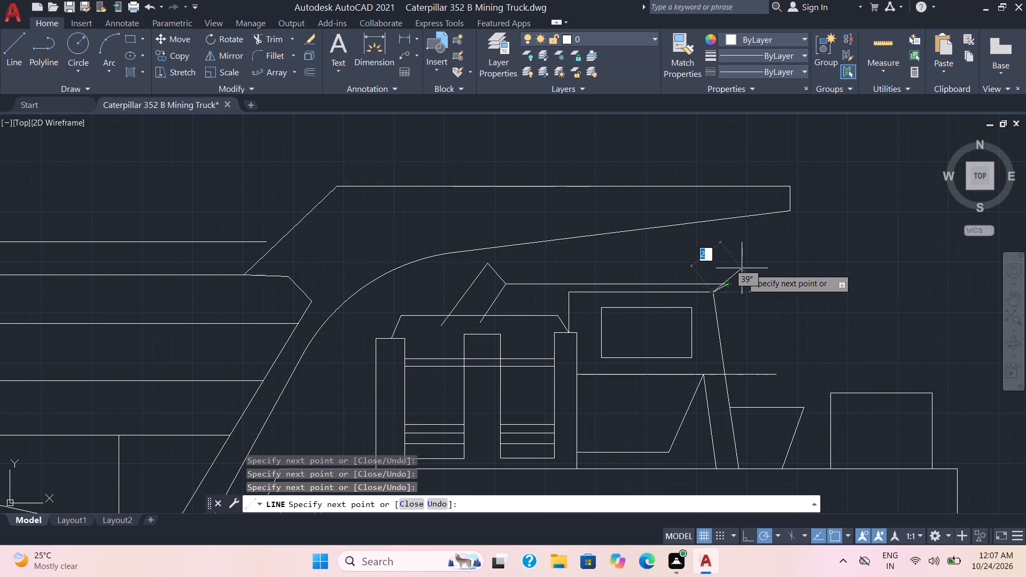
pyautogui.click(744, 278)
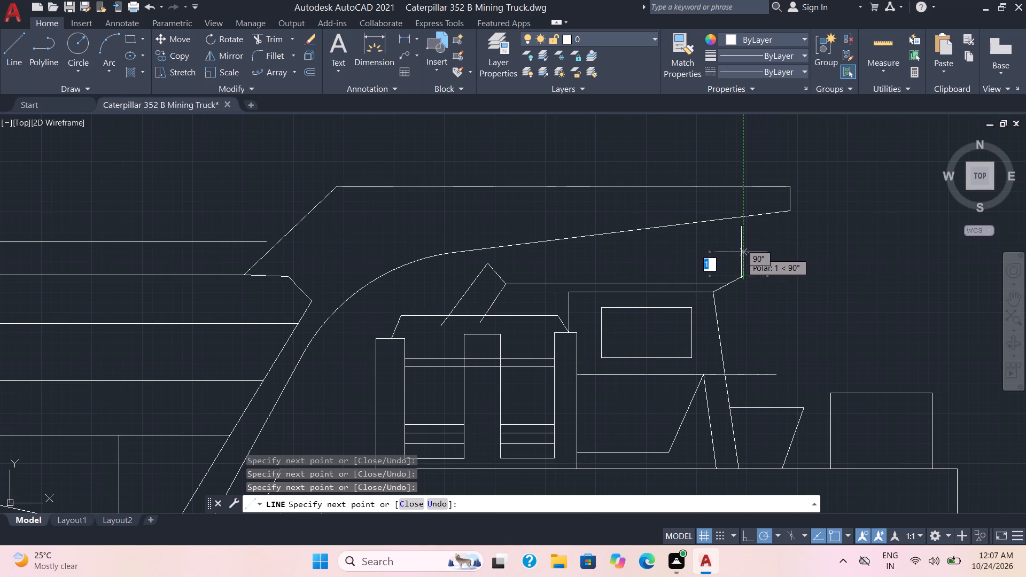
pyautogui.click(742, 251)
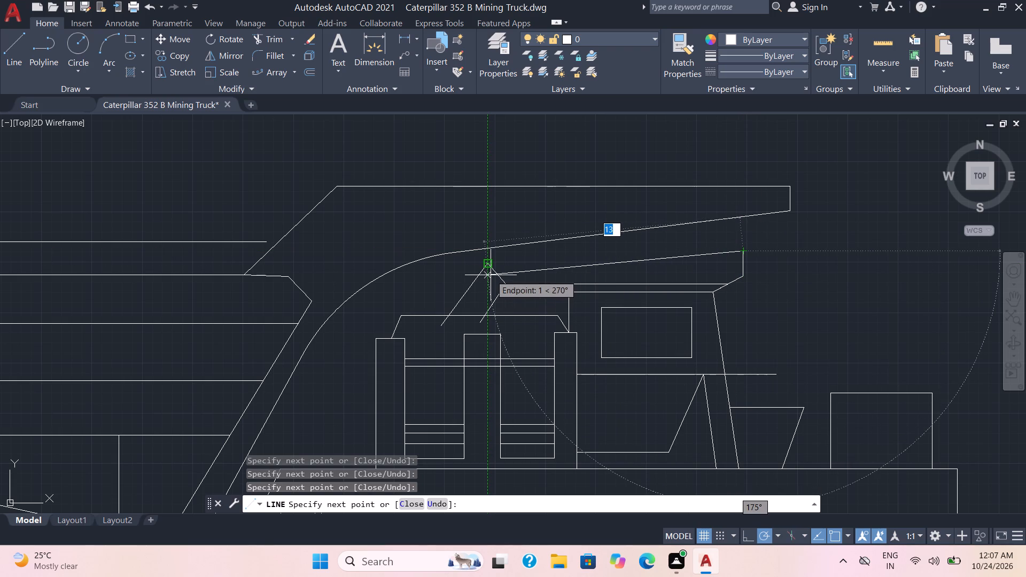
pyautogui.click(491, 274)
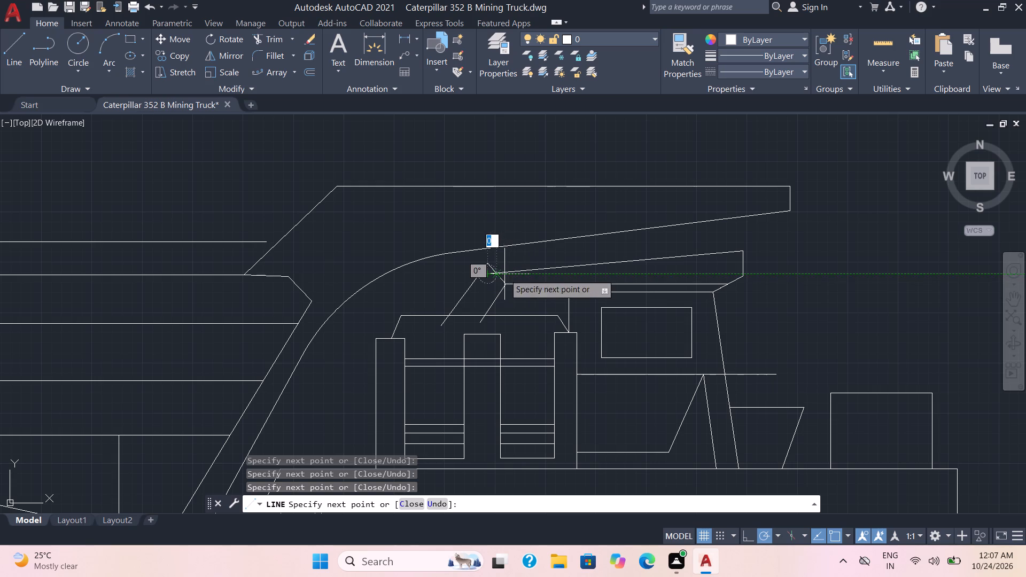
pyautogui.press('Escape')
# Draw an open bracket from the slanted bar's top corner: a short riser, a horizontal top and a 1 mm drop to the canopy's sloping top.
pyautogui.click(12, 46)
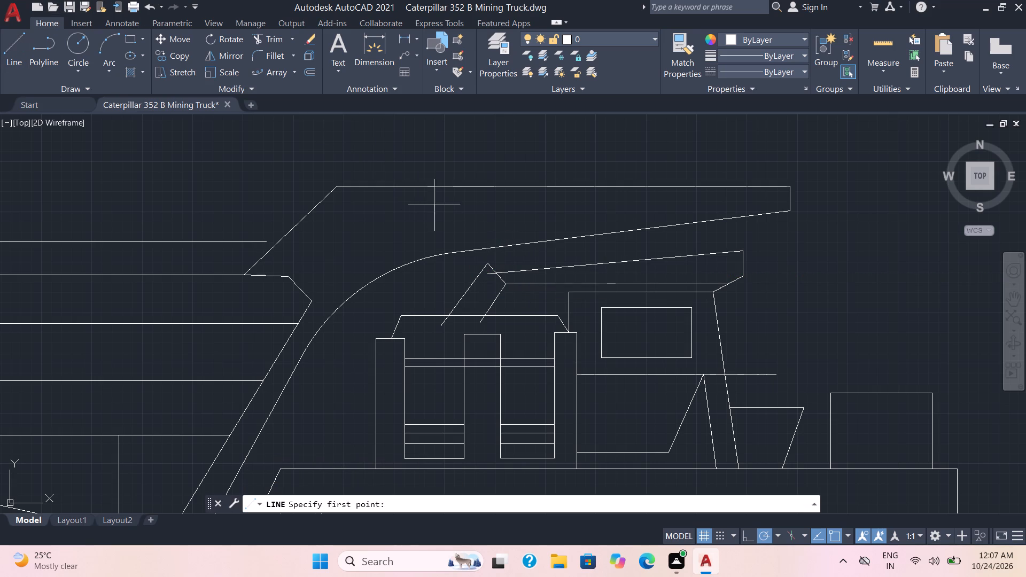
pyautogui.click(485, 263)
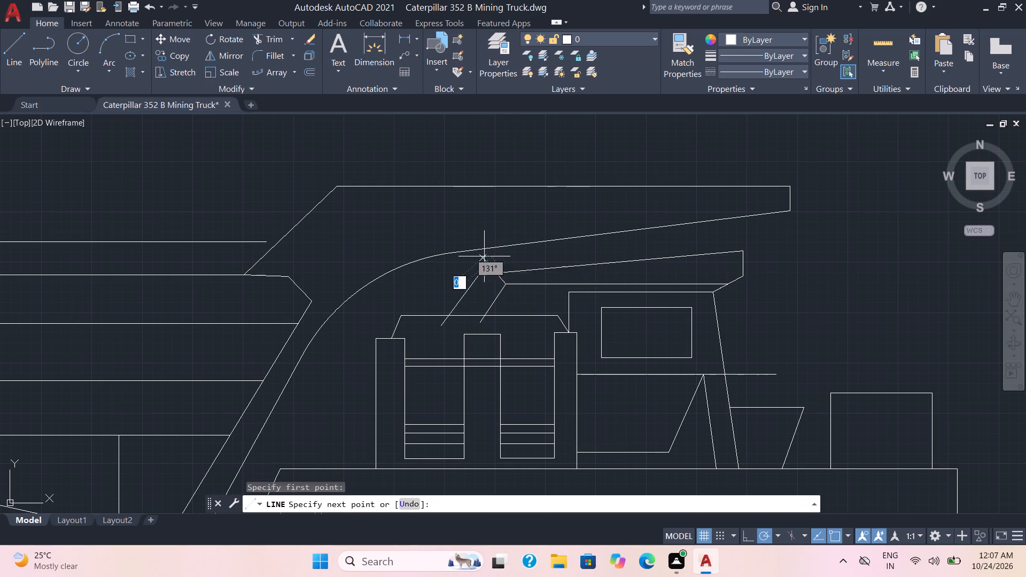
pyautogui.scroll(4, 489, 255)
pyautogui.click(468, 251)
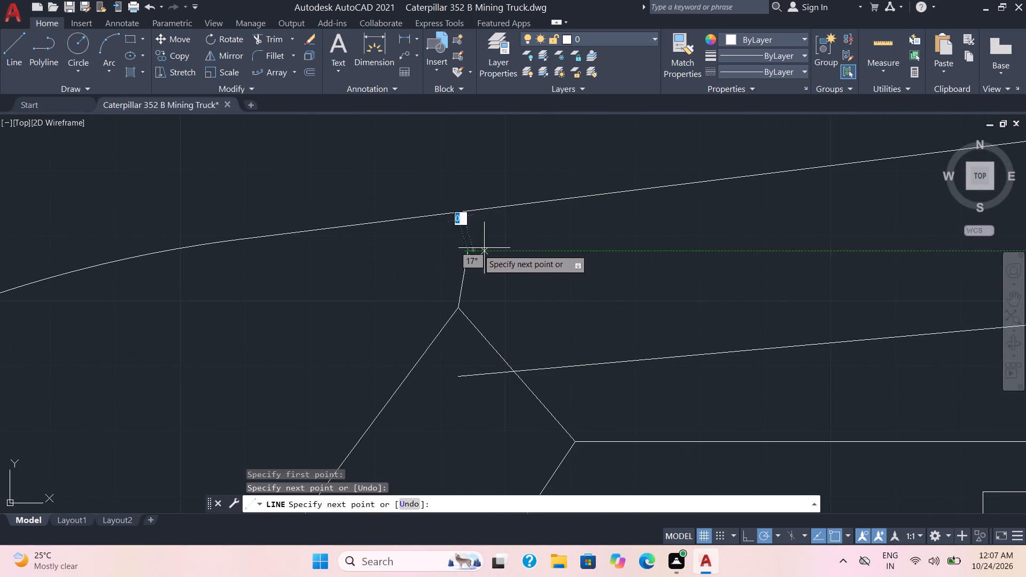
pyautogui.click(571, 244)
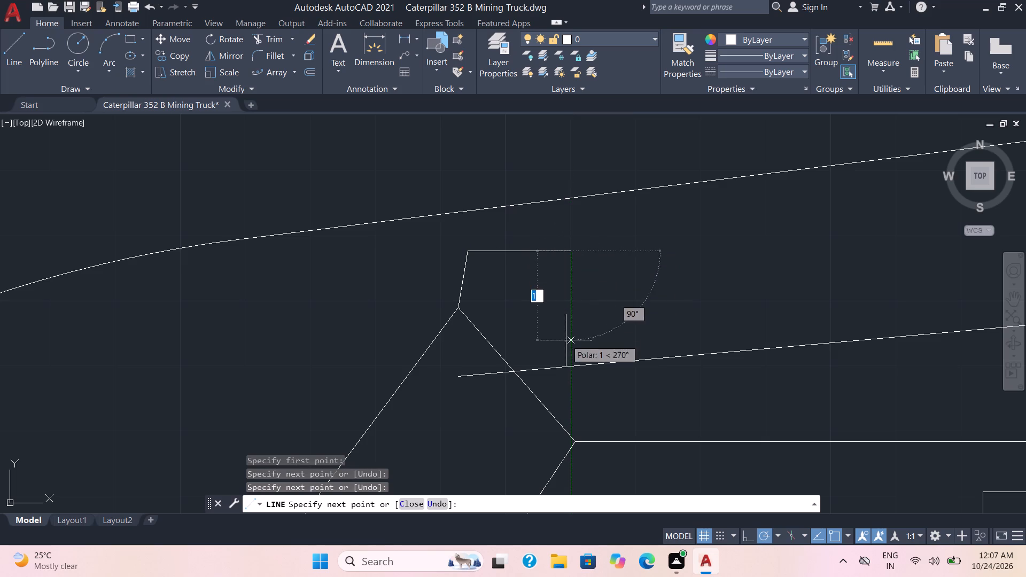
pyautogui.click(567, 368)
pyautogui.press('Escape')
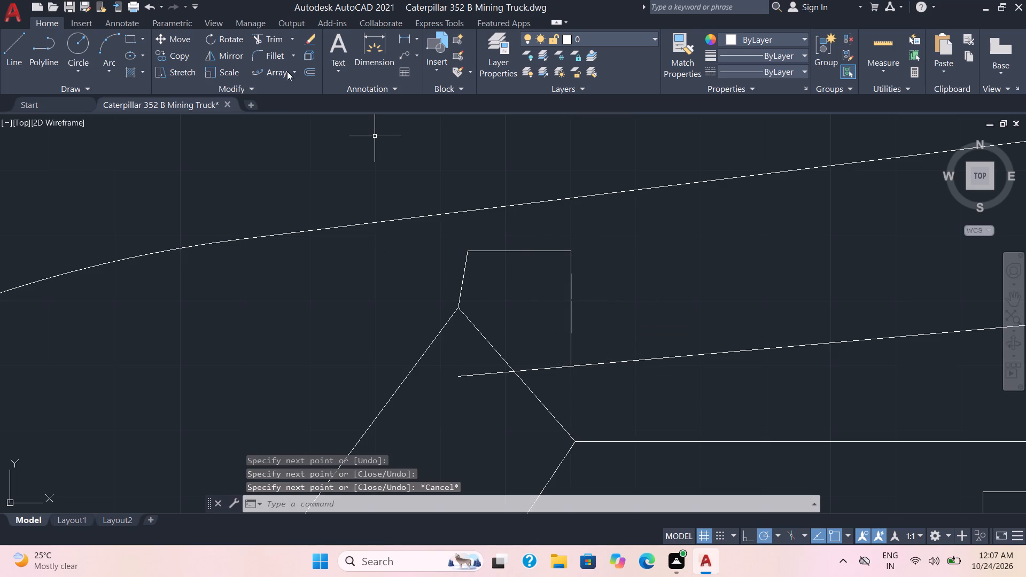
# Trim the end of the canopy's sloping top line that projects past the slanted bar.
pyautogui.click(294, 34)
pyautogui.click(283, 37)
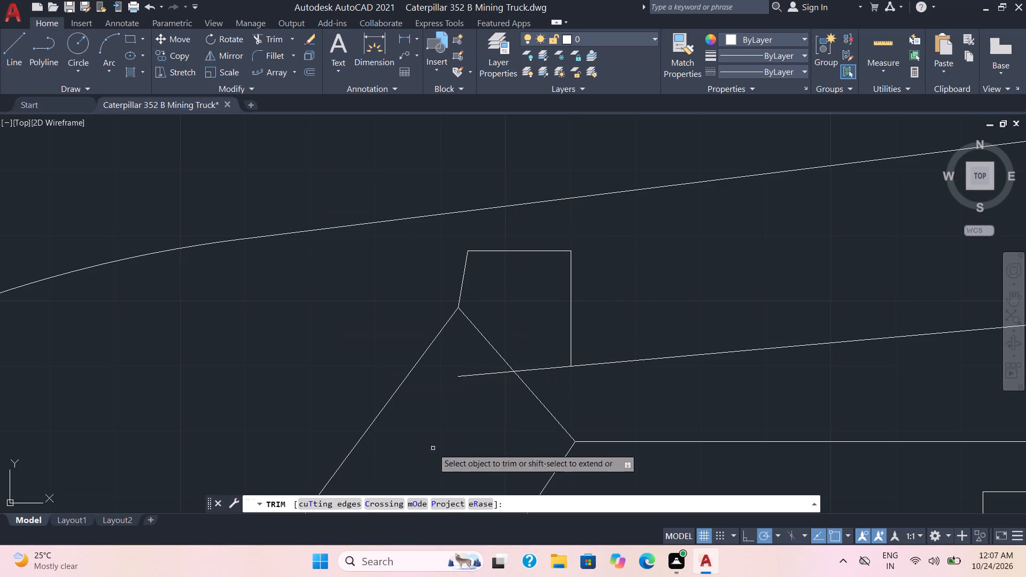
pyautogui.moveTo(454, 363); pyautogui.dragTo(492, 394)
pyautogui.press('Escape')
# Save the truck drawing.
pyautogui.scroll(-5, 488, 388)
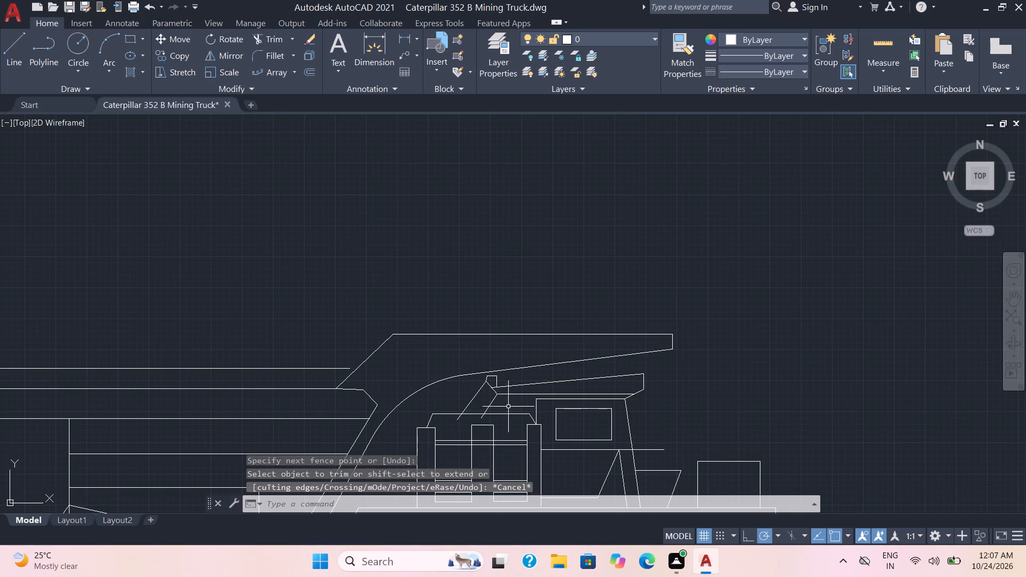
pyautogui.moveTo(609, 287); pyautogui.dragTo(624, 108, button='middle')
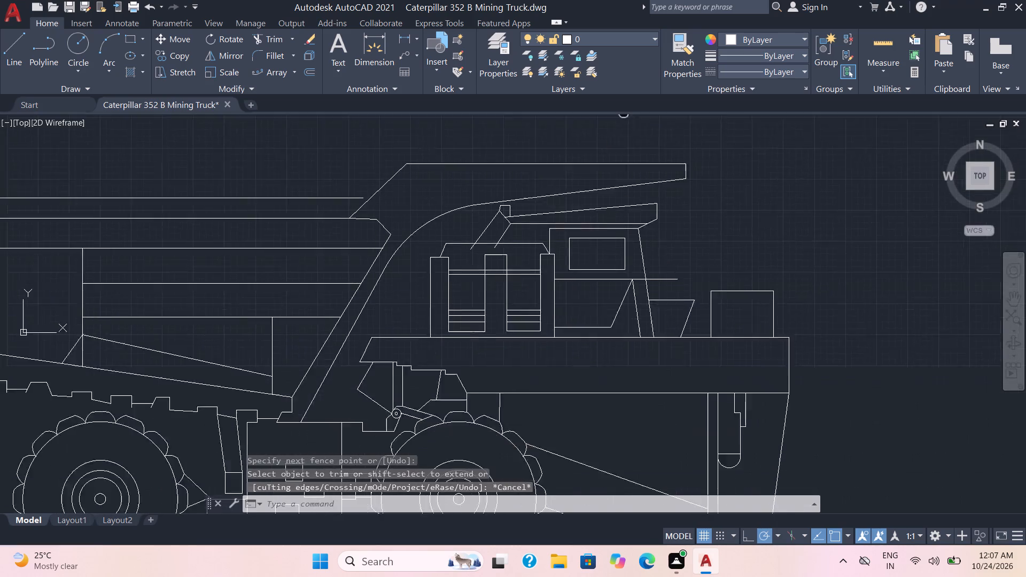
pyautogui.moveTo(624, 108); pyautogui.dragTo(620, 89, button='middle')
pyautogui.scroll(-2, 521, 379)
pyautogui.moveTo(515, 330); pyautogui.dragTo(570, 283, button='middle')
pyautogui.press('Escape')
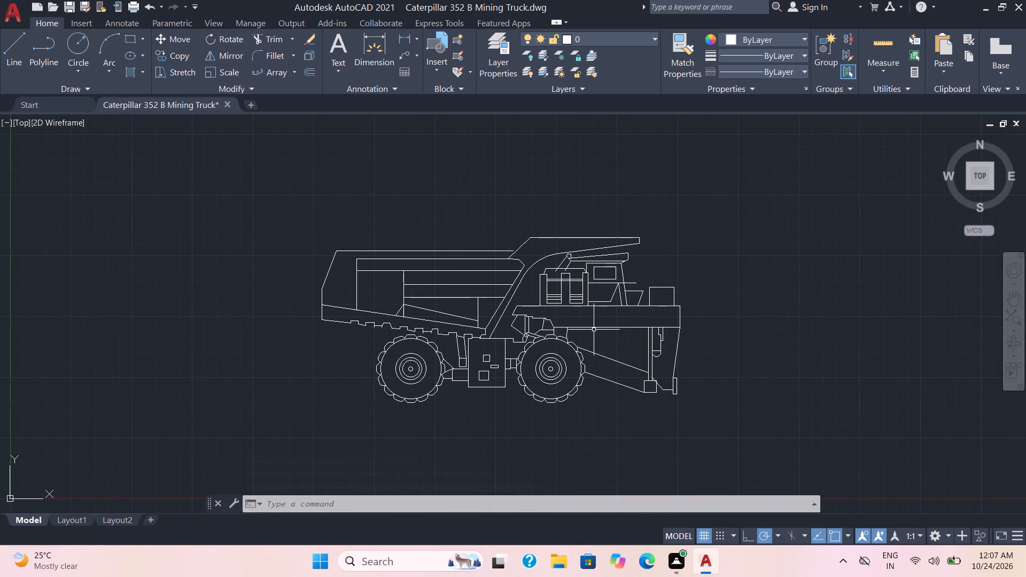
pyautogui.hotkey('ctrl', 's')
pyautogui.hotkey('ctrl', 's')
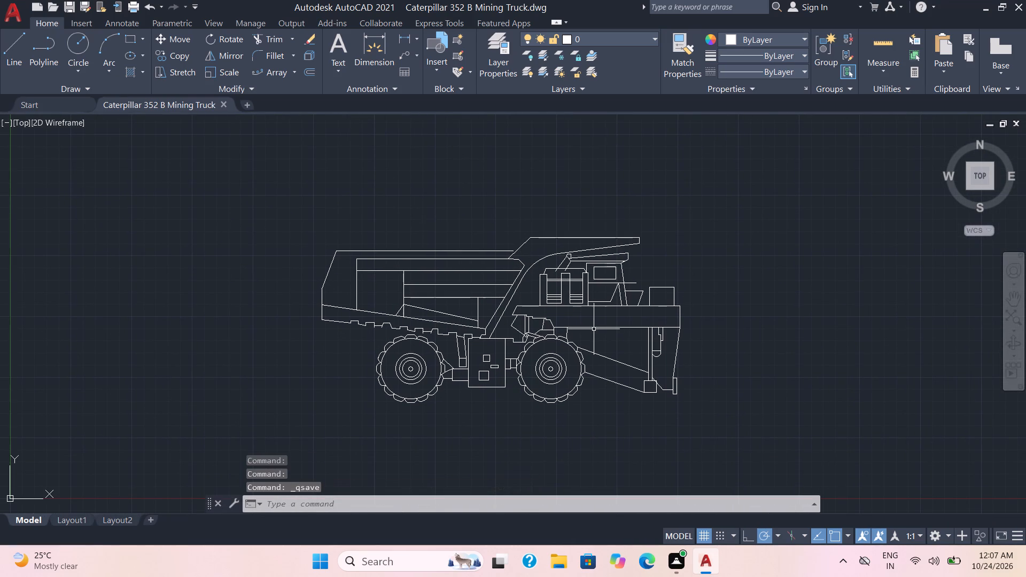
pyautogui.hotkey('ctrl', 's')
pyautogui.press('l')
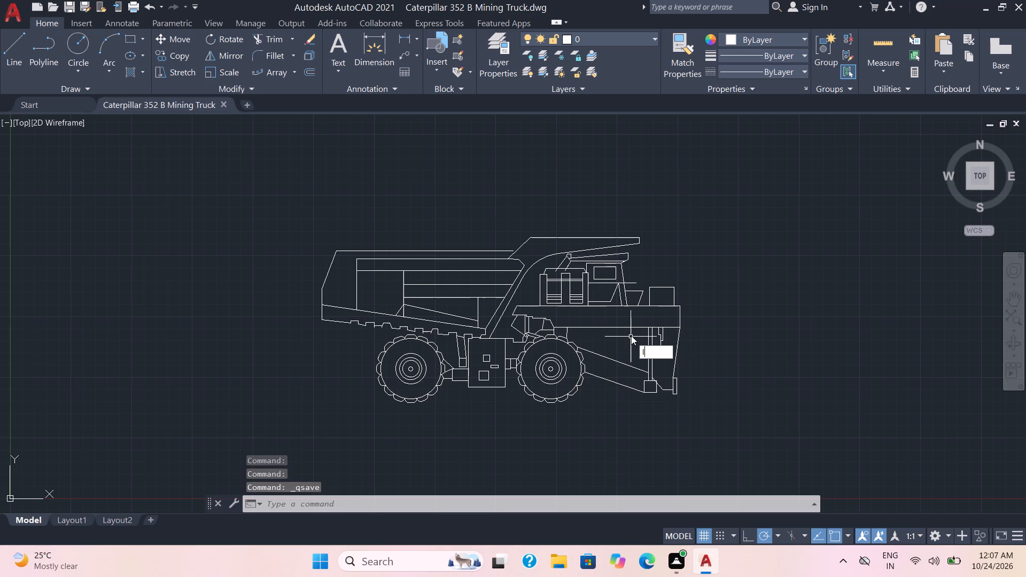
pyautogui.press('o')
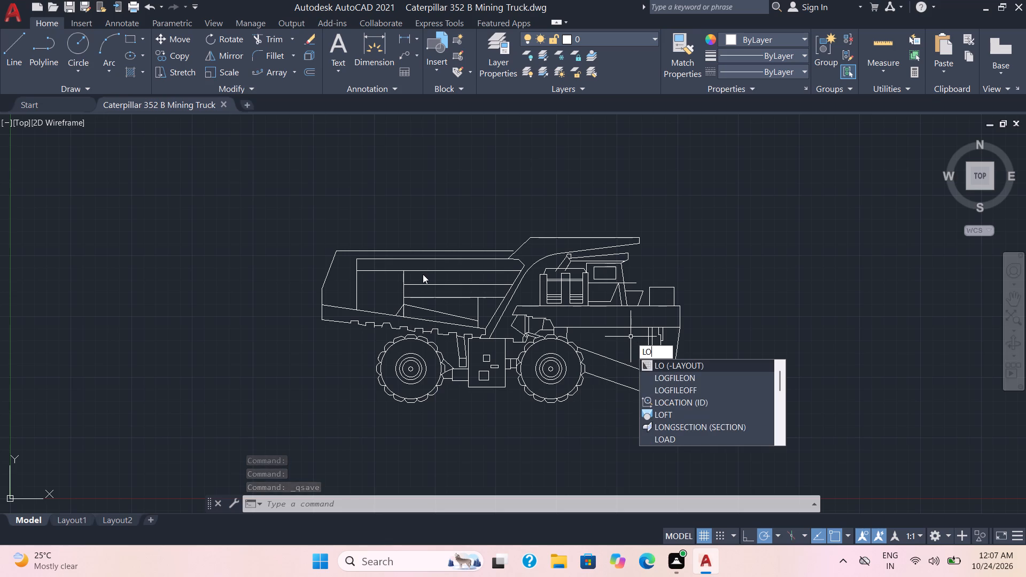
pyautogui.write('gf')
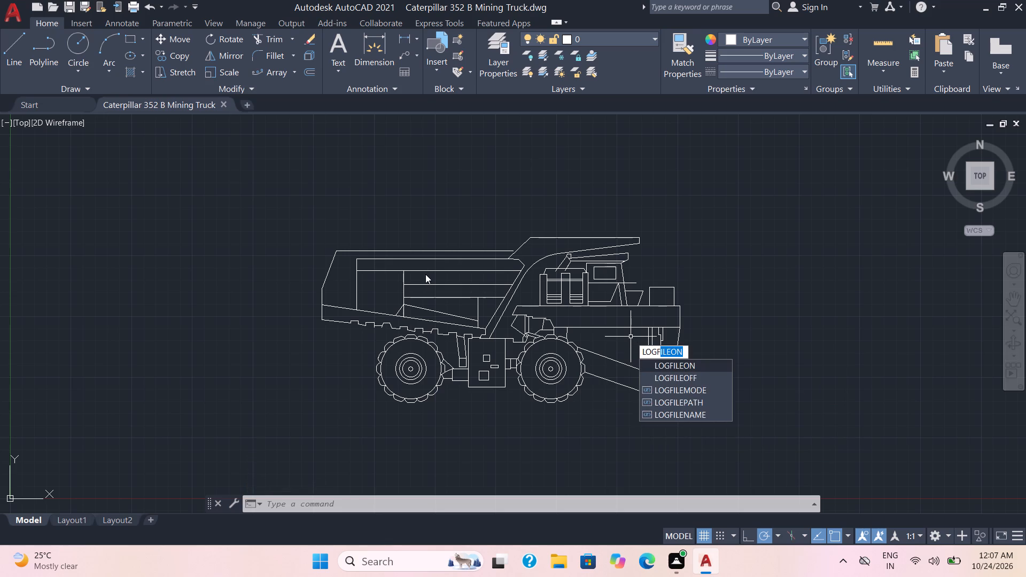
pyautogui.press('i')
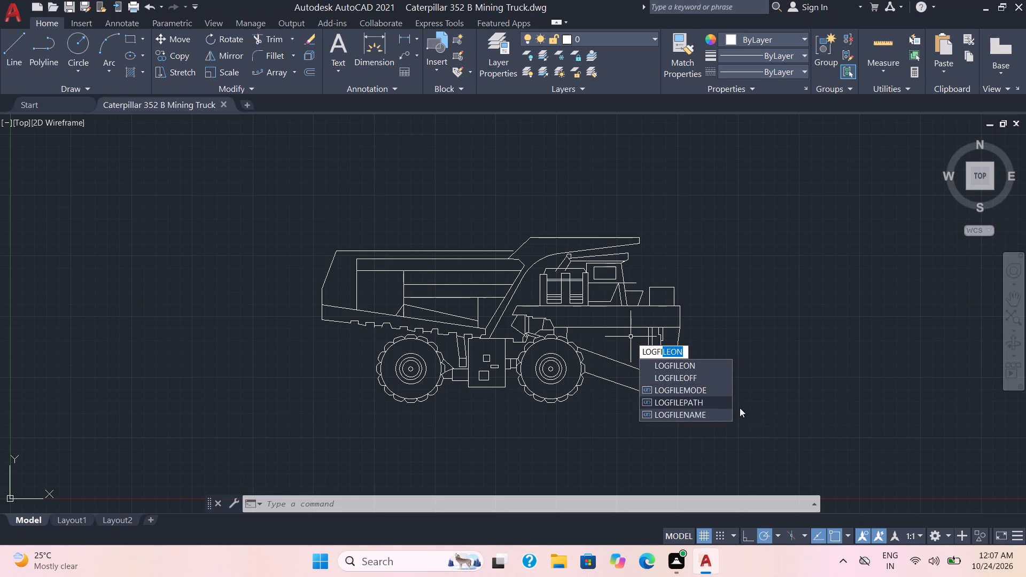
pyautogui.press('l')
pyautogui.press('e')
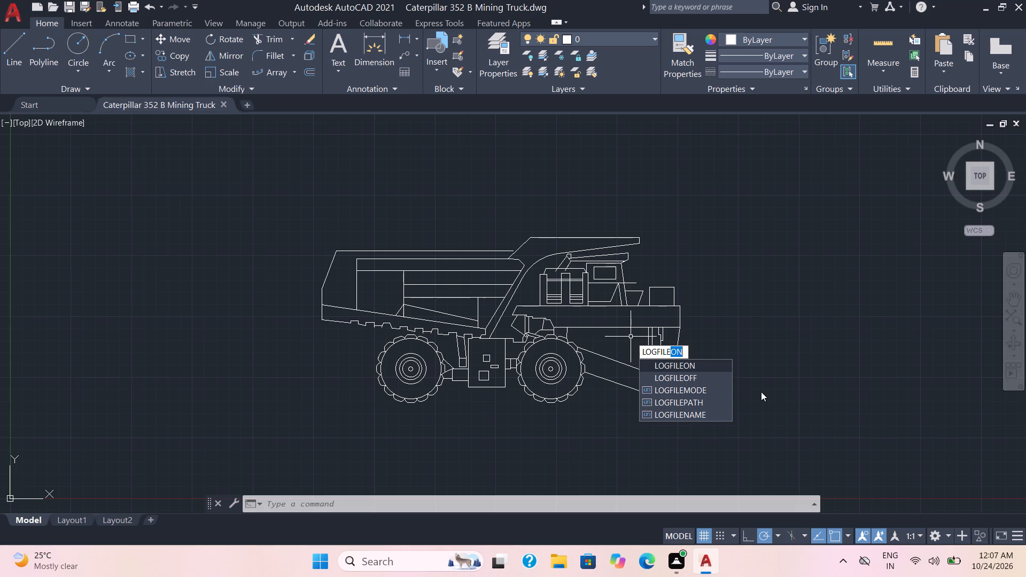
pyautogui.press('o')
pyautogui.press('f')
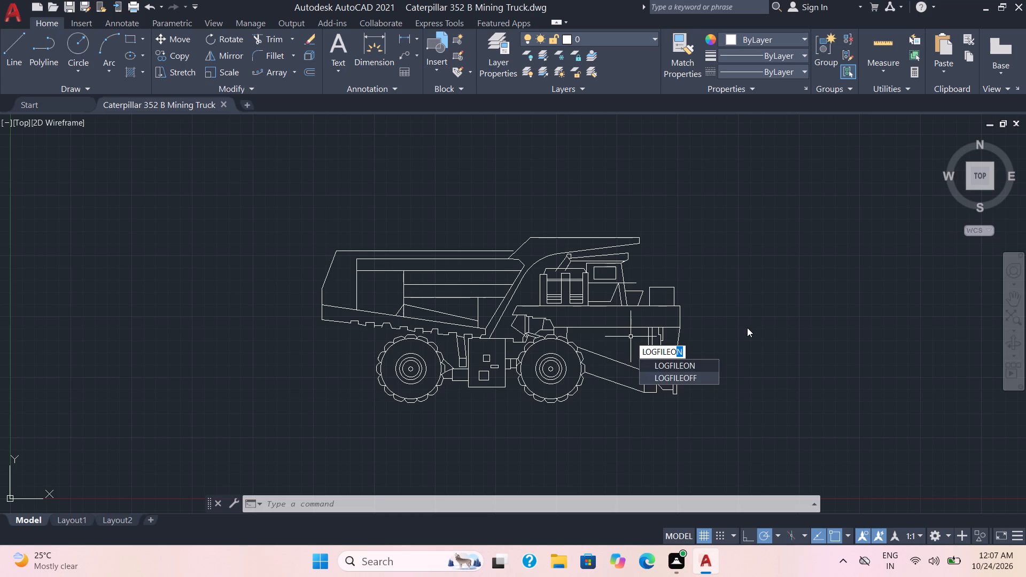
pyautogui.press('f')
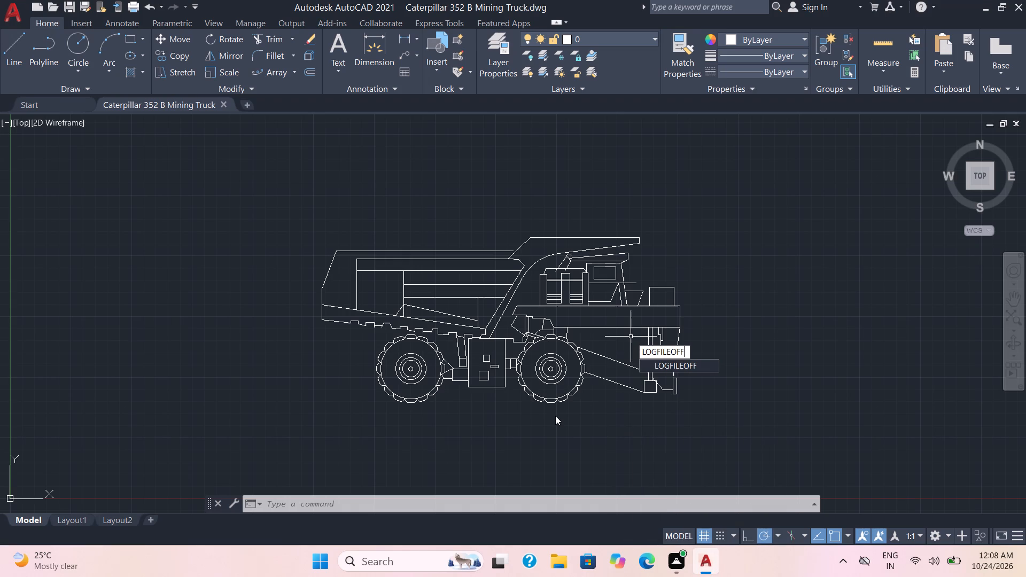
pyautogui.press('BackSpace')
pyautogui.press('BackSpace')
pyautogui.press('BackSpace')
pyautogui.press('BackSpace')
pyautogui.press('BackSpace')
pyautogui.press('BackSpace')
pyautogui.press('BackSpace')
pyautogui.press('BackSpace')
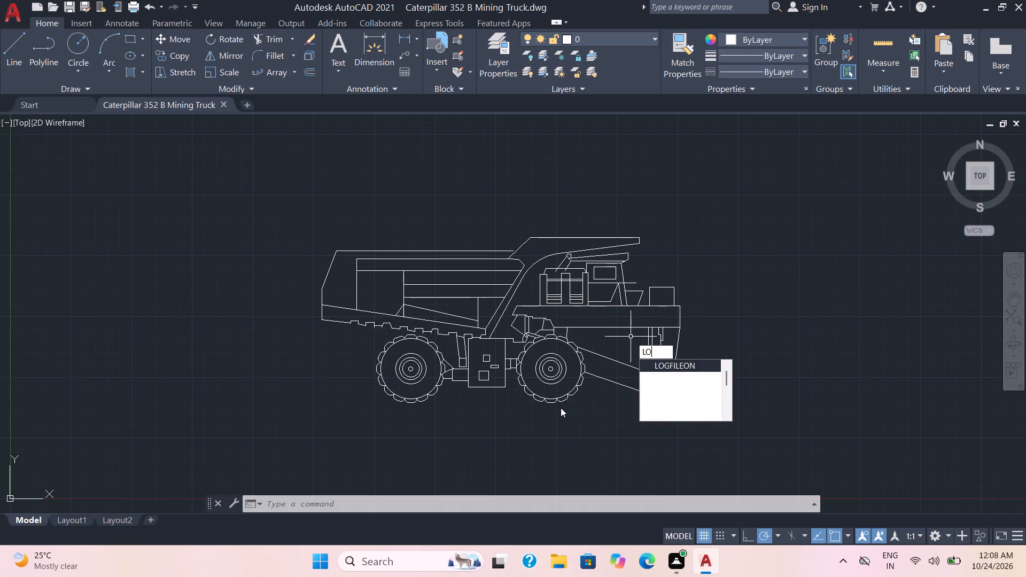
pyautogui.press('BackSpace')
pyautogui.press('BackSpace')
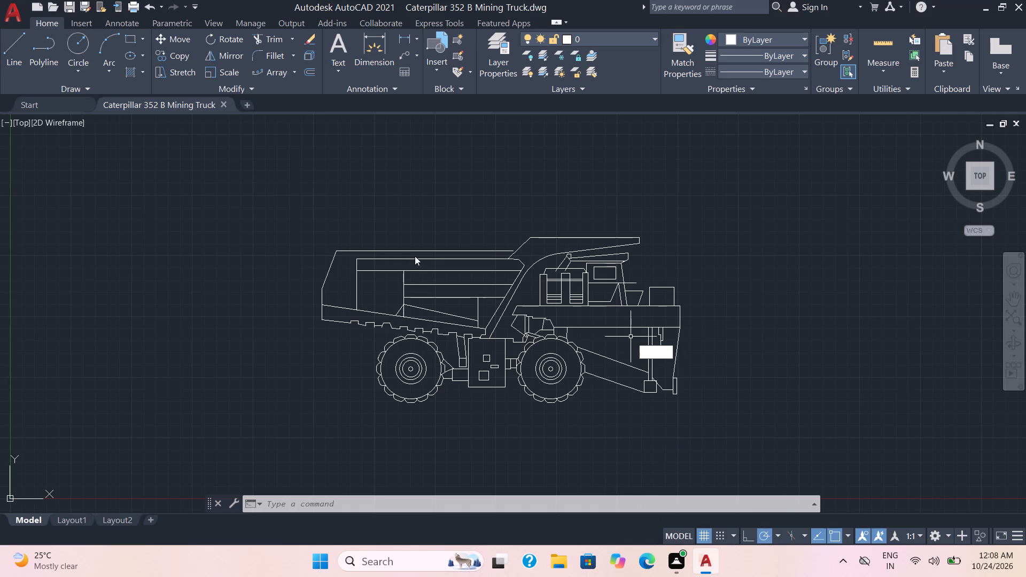
# Draw a vertical line about 1 mm long across the dump bed's top edge, with a small rectangle about 1 mm wide beneath it.
pyautogui.click(6, 51)
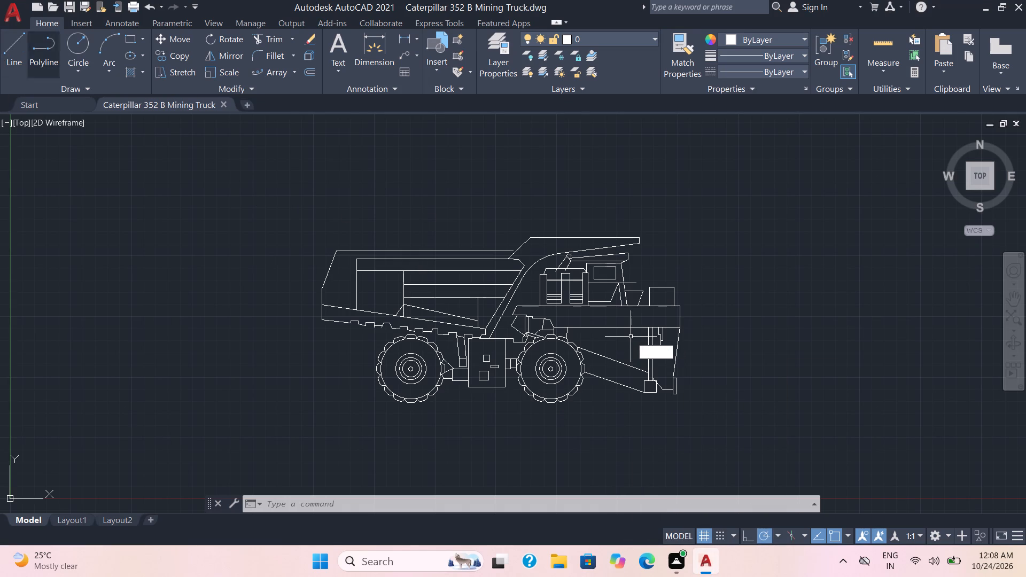
pyautogui.scroll(4, 458, 235)
pyautogui.moveTo(526, 344); pyautogui.dragTo(582, 174, button='middle')
pyautogui.scroll(-1, 526, 344)
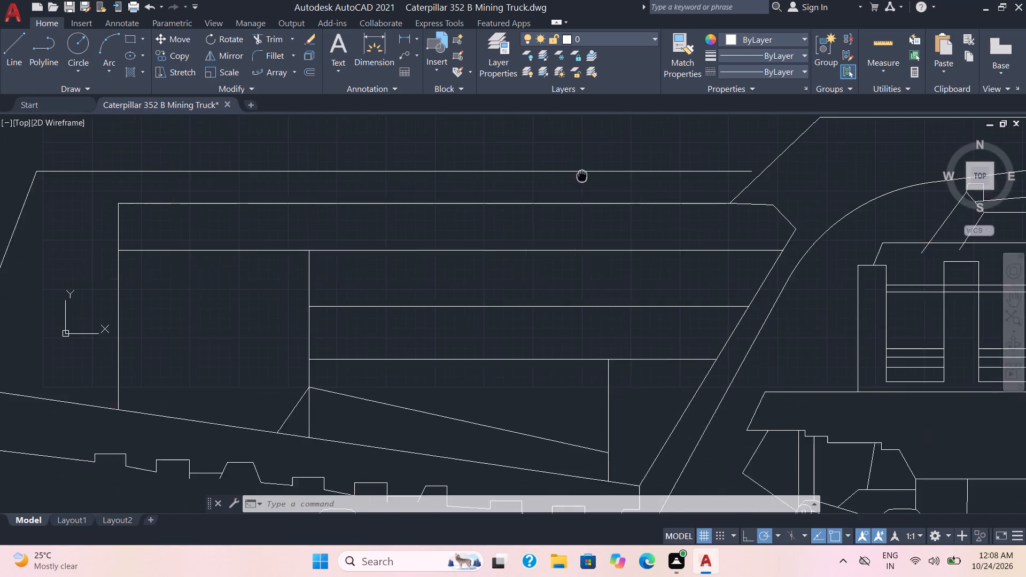
pyautogui.moveTo(582, 174); pyautogui.dragTo(526, 167, button='middle')
pyautogui.scroll(1, 526, 167)
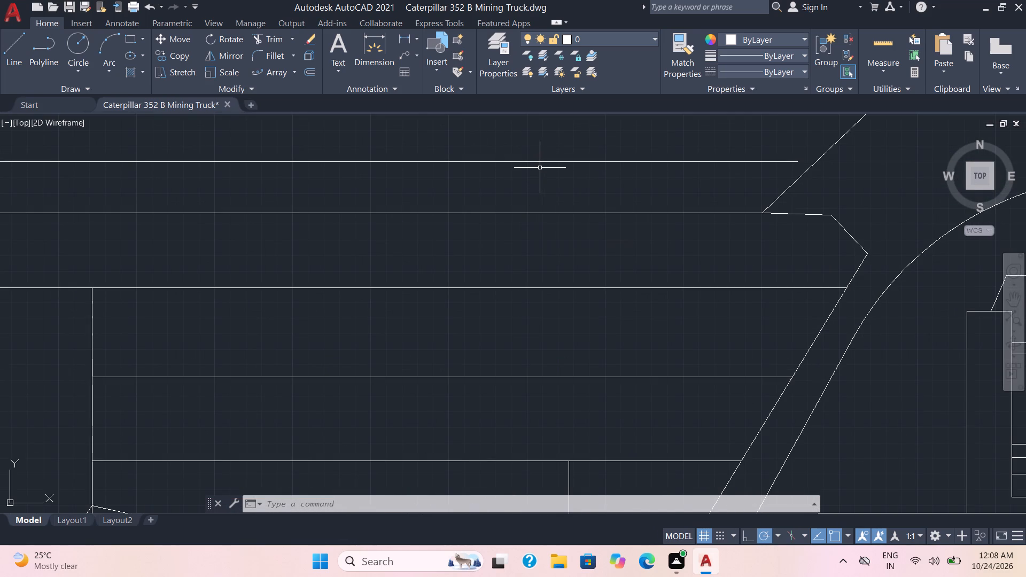
pyautogui.scroll(4, 535, 165)
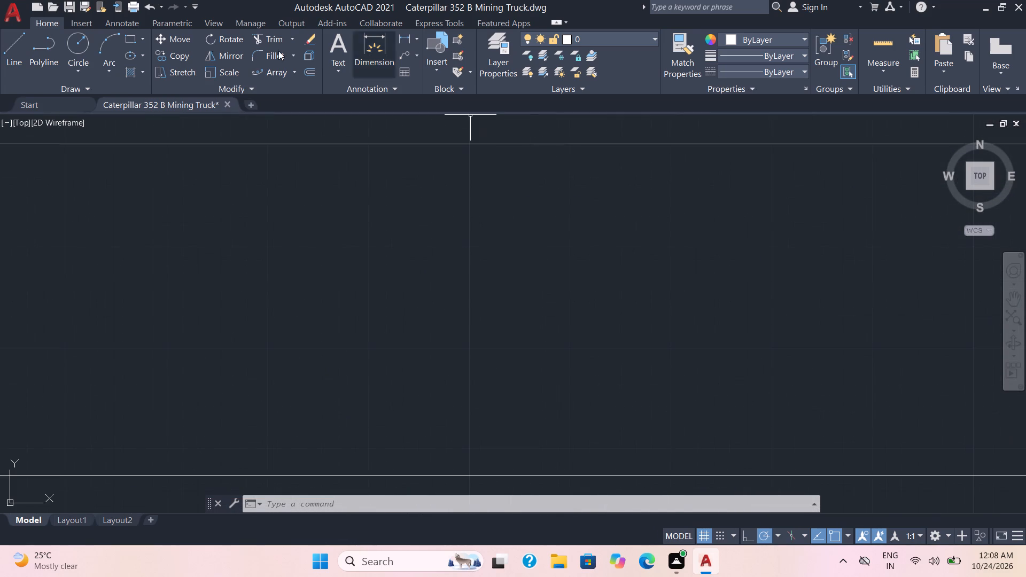
pyautogui.click(17, 37)
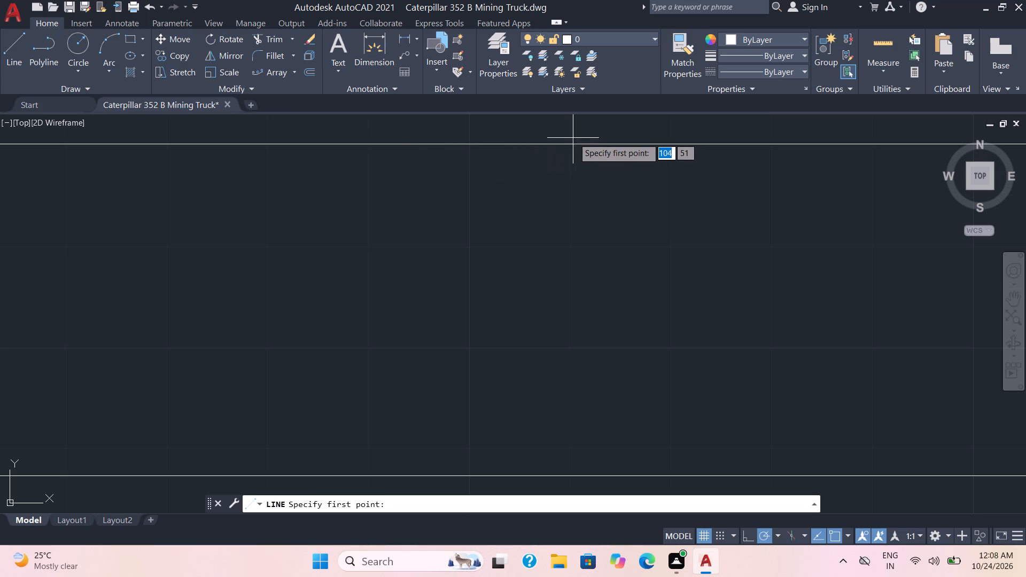
pyautogui.scroll(-4, 565, 161)
pyautogui.click(577, 134)
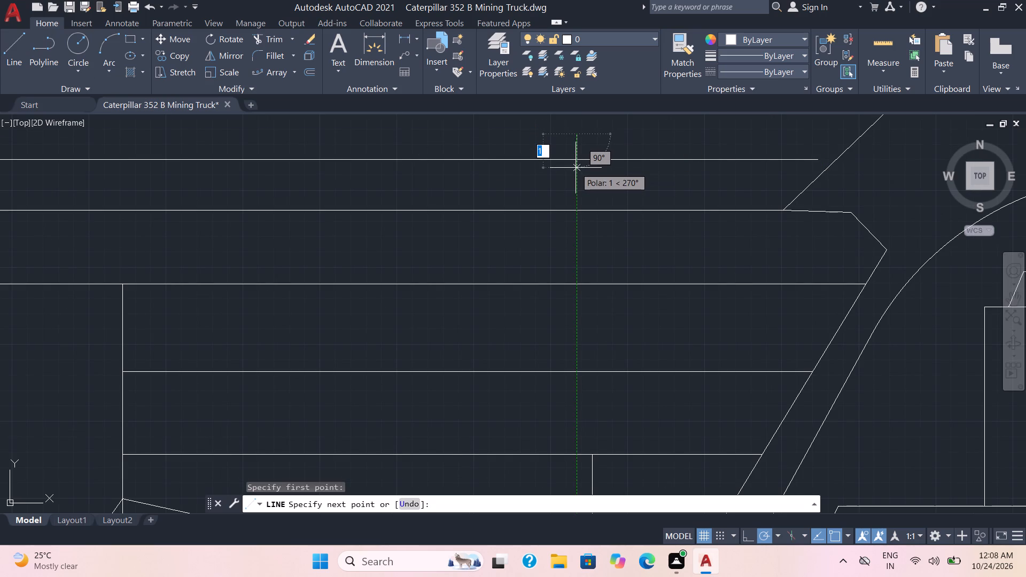
pyautogui.click(576, 168)
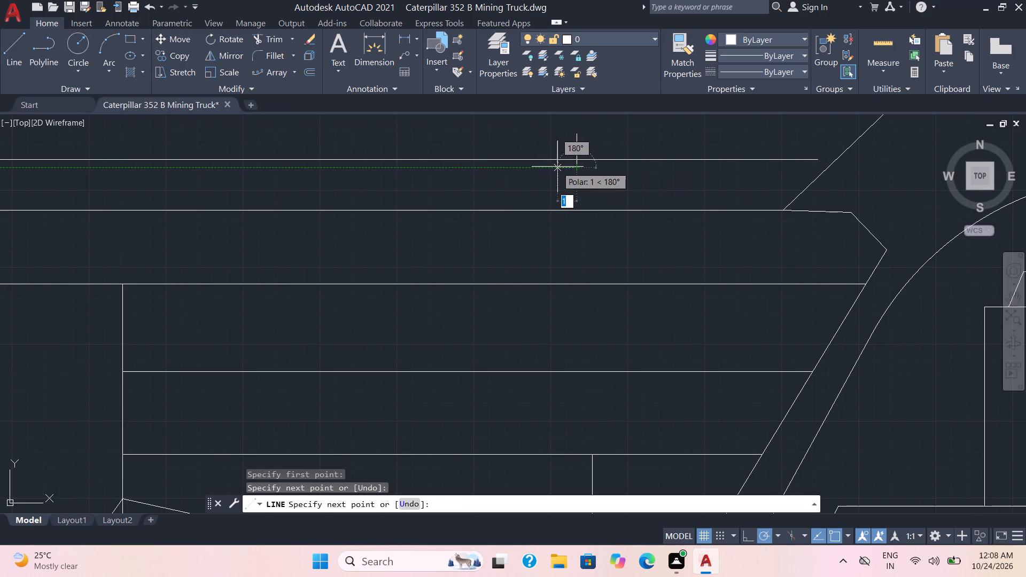
pyautogui.click(558, 167)
pyautogui.click(593, 169)
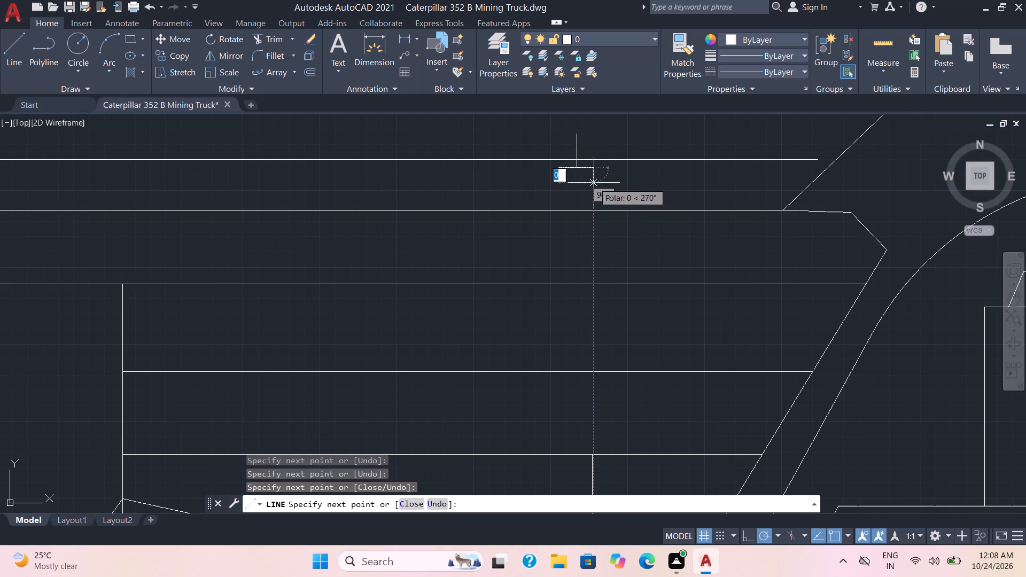
pyautogui.click(594, 183)
pyautogui.click(563, 180)
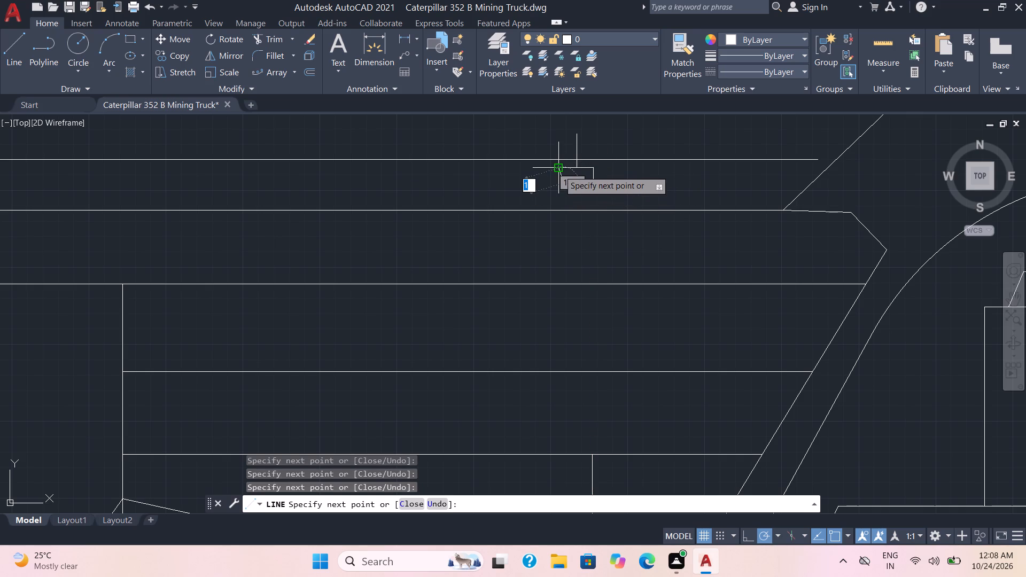
pyautogui.click(565, 169)
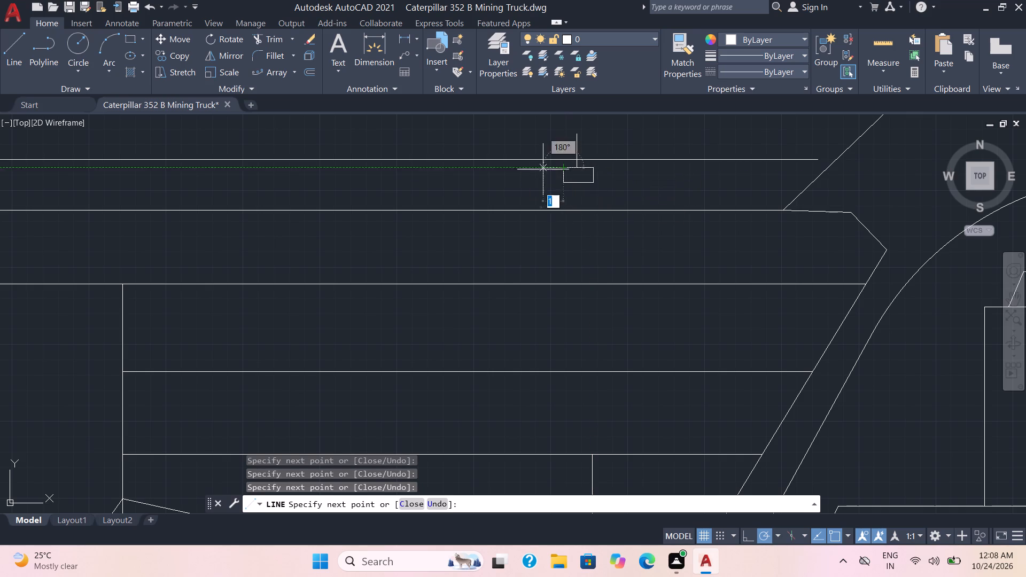
pyautogui.press('Escape')
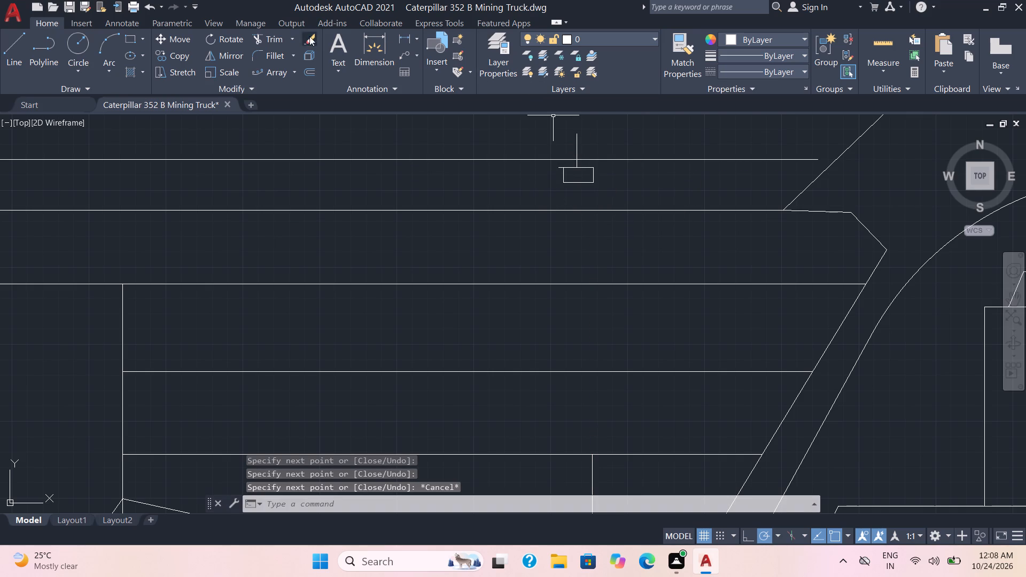
# Trim the short stub projecting from the upper rear corner of the small rectangle below the bed's top edge.
pyautogui.click(281, 31)
pyautogui.click(276, 40)
pyautogui.scroll(4, 620, 200)
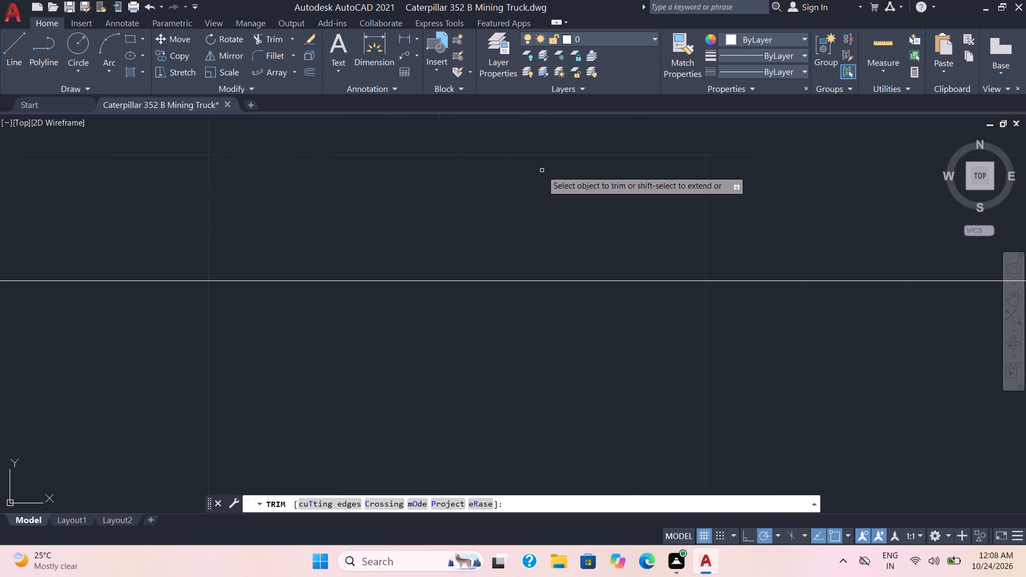
pyautogui.moveTo(495, 163); pyautogui.dragTo(626, 285, button='middle')
pyautogui.moveTo(402, 121); pyautogui.dragTo(392, 158)
pyautogui.press('Escape')
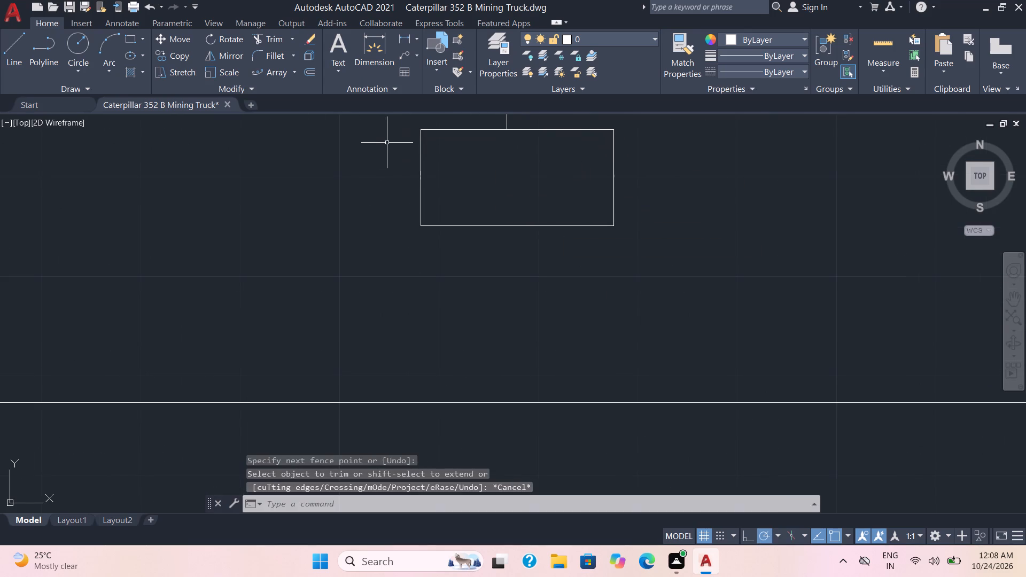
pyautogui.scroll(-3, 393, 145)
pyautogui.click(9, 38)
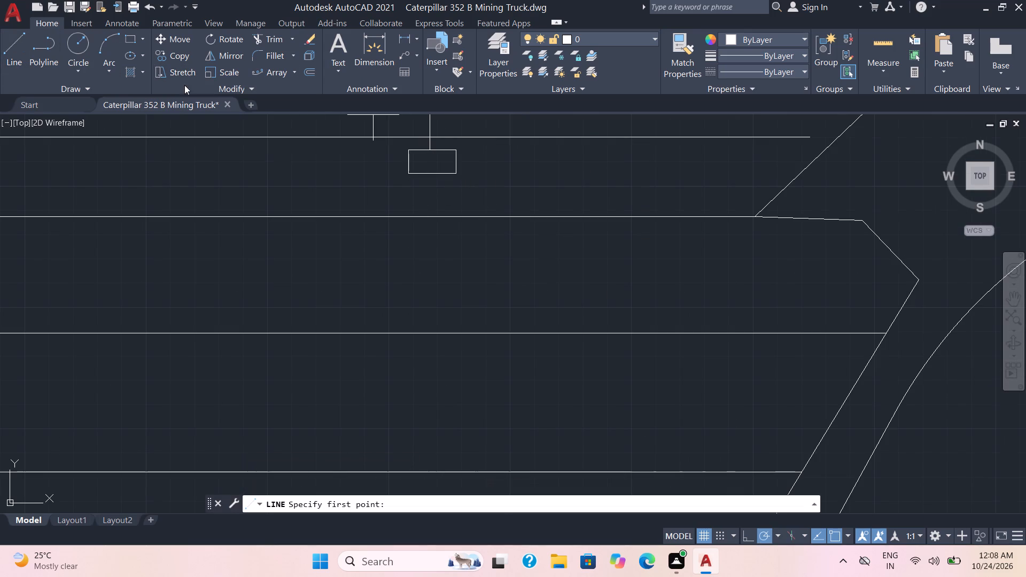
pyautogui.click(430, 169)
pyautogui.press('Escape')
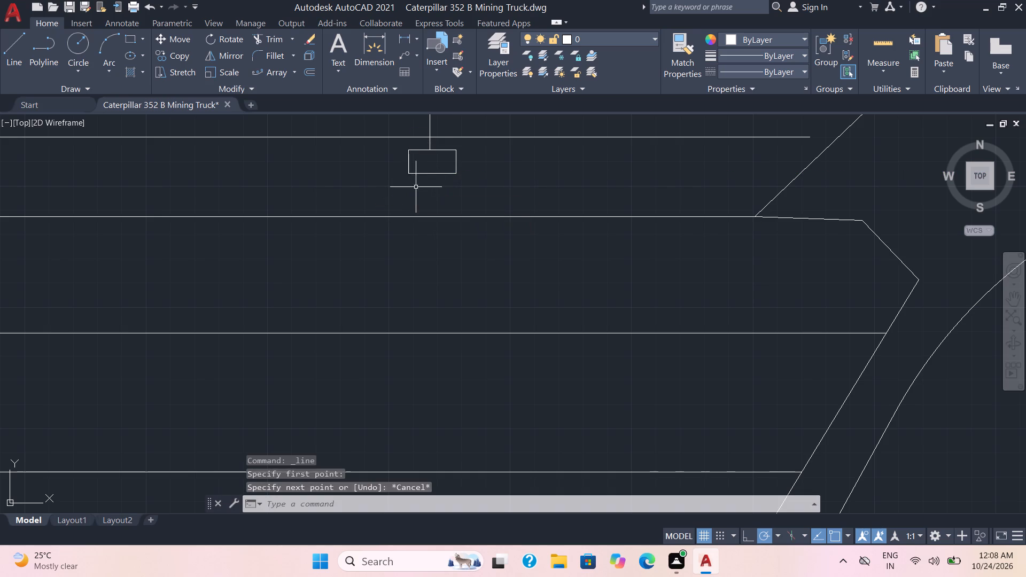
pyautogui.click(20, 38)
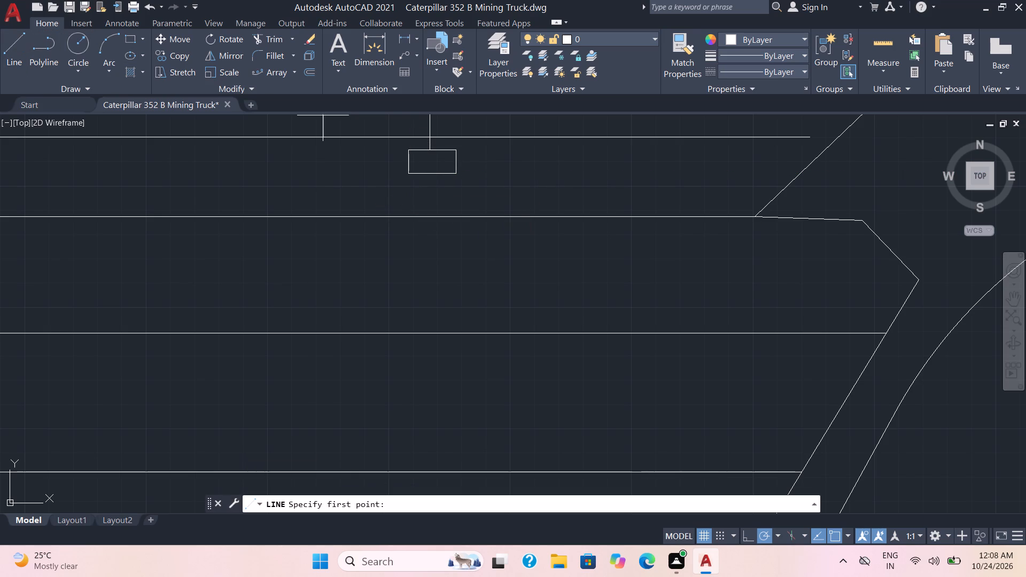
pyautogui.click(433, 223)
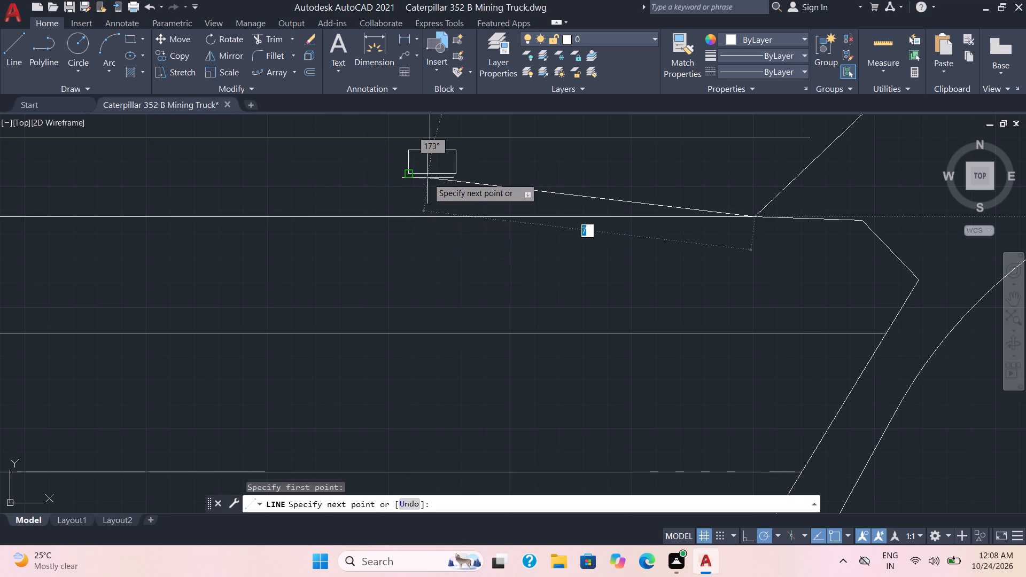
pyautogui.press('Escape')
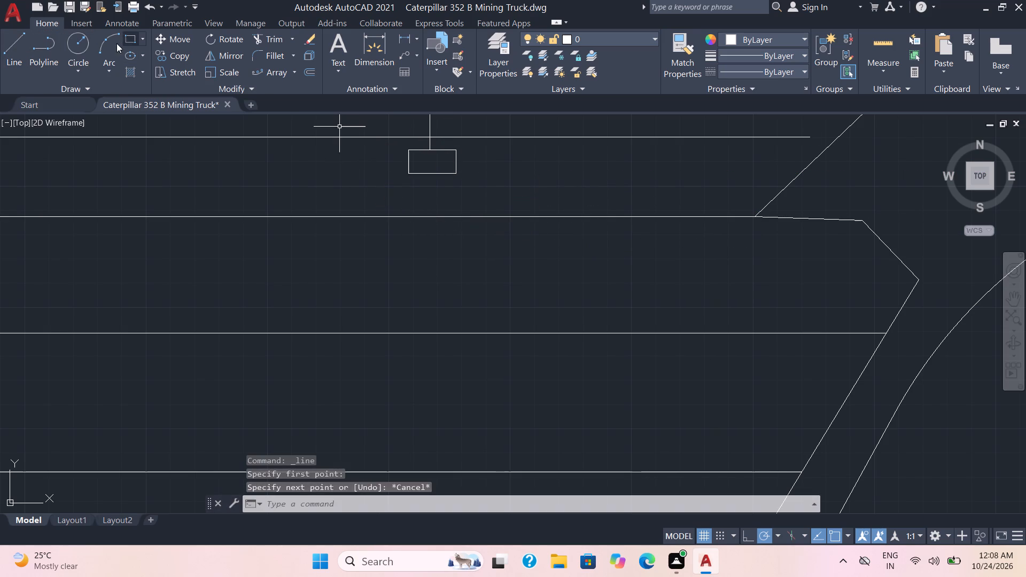
# Draw a vertical line from the bottom edge of the small rectangle down across the side panel's top line.
pyautogui.press('space')
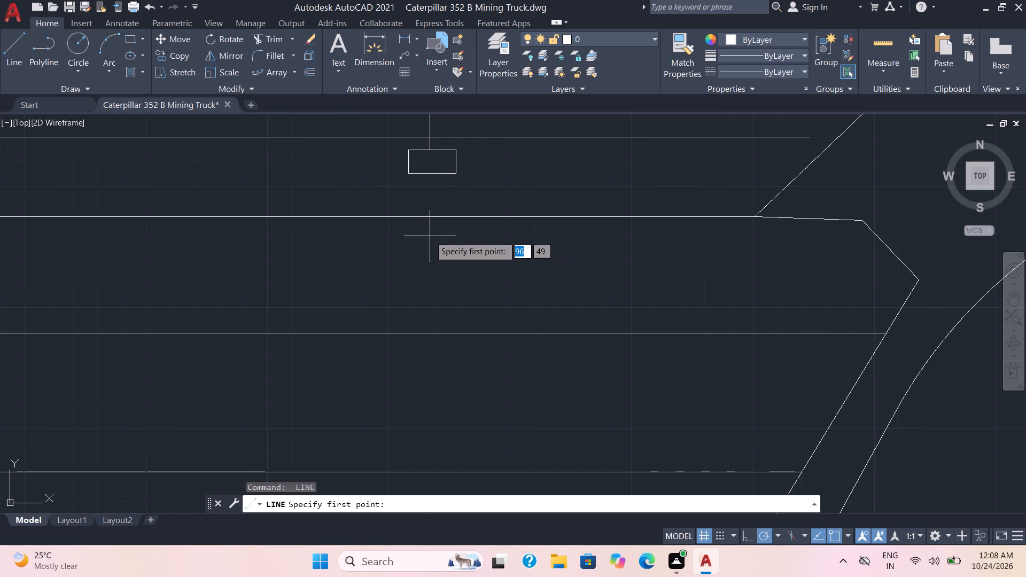
pyautogui.click(430, 237)
pyautogui.click(432, 176)
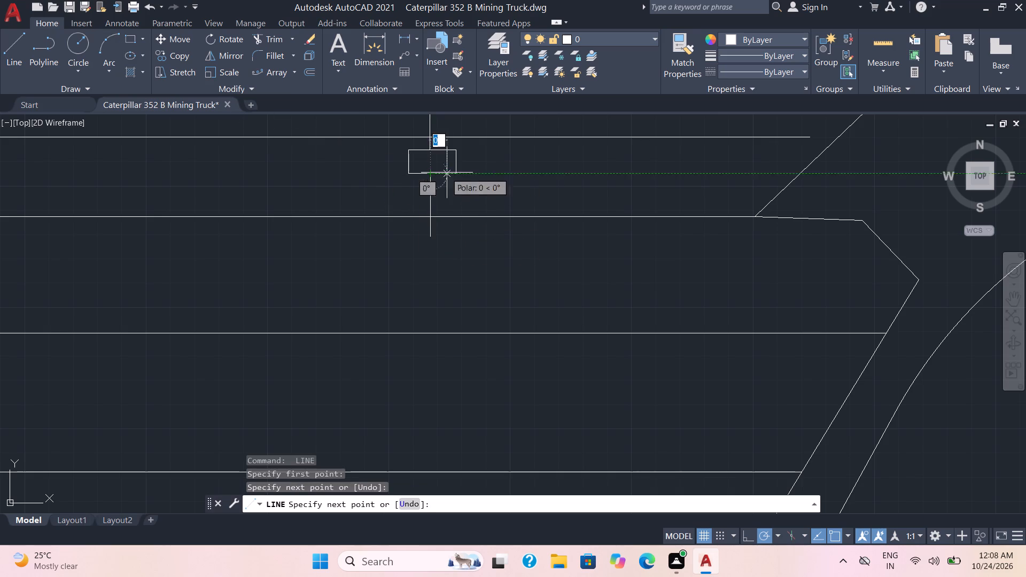
pyautogui.press('Escape')
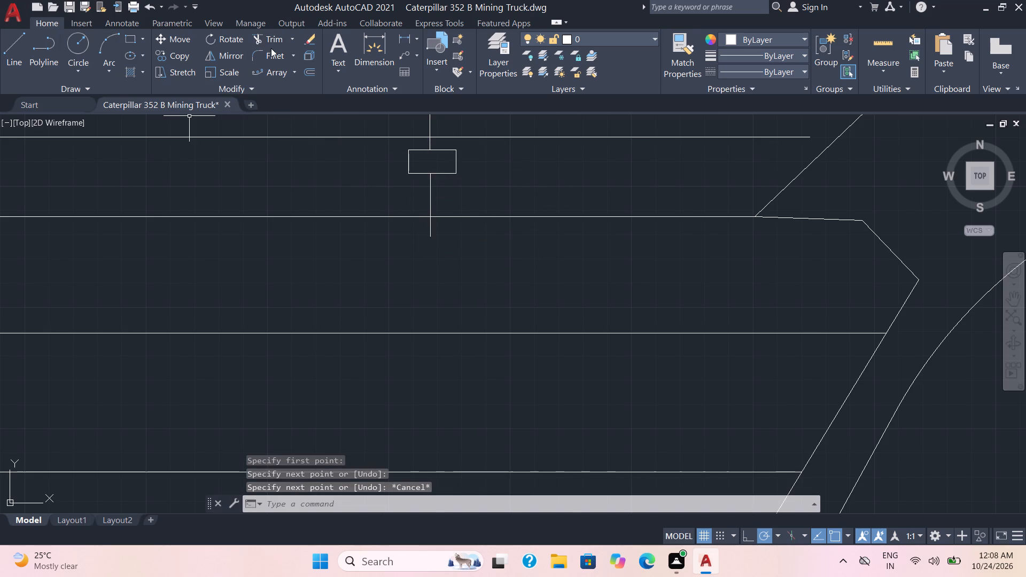
# Trim the end of the vertical line that projects below the side panel's top line.
pyautogui.click(271, 48)
pyautogui.moveTo(266, 34); pyautogui.dragTo(273, 38)
pyautogui.moveTo(413, 245); pyautogui.dragTo(426, 232)
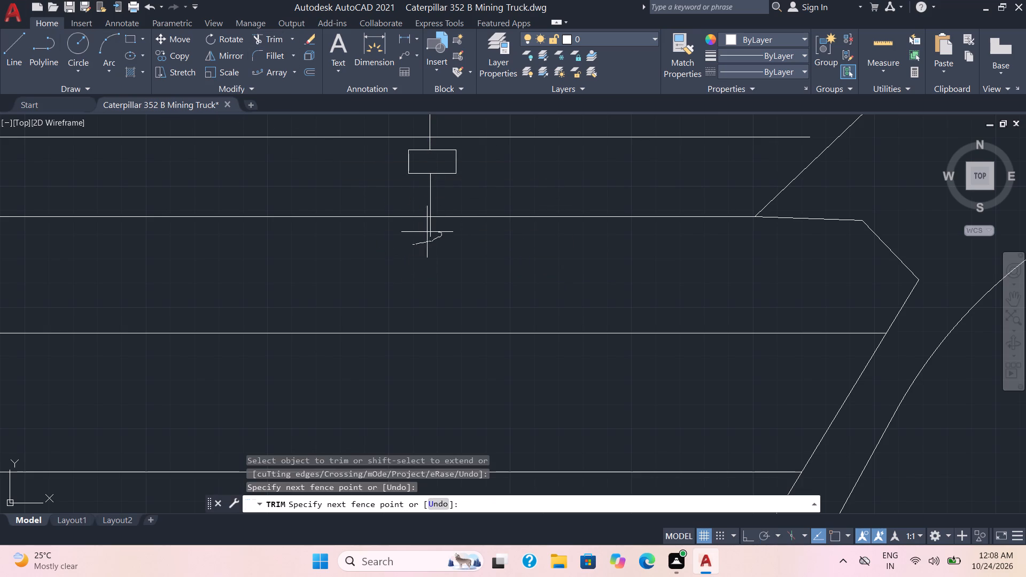
pyautogui.moveTo(426, 232); pyautogui.dragTo(409, 231)
pyautogui.press('Escape')
# Trim the part of the upper vertical line that projects above the dump bed's top edge.
pyautogui.scroll(-3, 454, 268)
pyautogui.scroll(4, 459, 232)
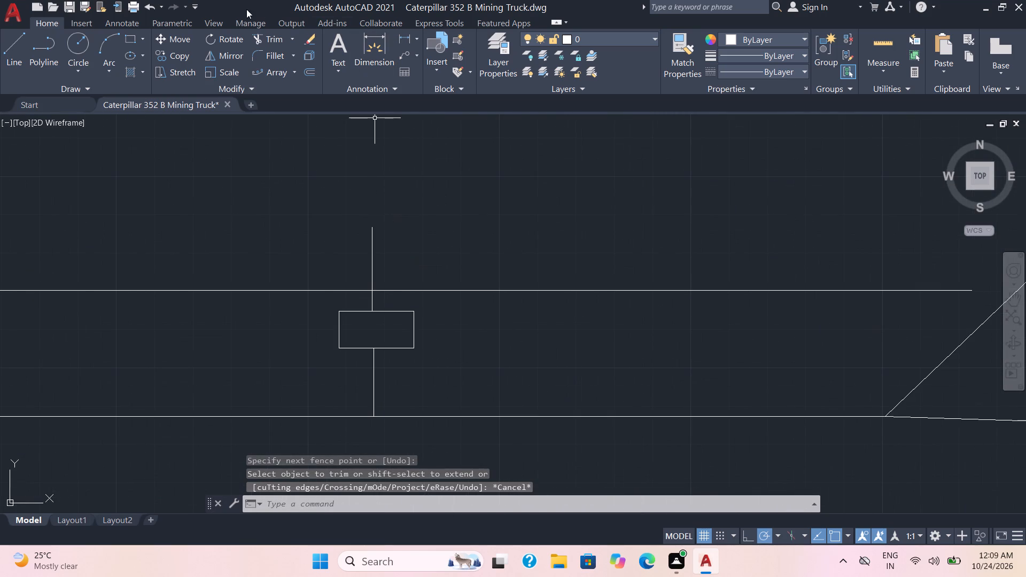
pyautogui.moveTo(265, 45); pyautogui.dragTo(270, 46)
pyautogui.moveTo(383, 231); pyautogui.dragTo(358, 231)
pyautogui.moveTo(366, 239); pyautogui.dragTo(385, 251)
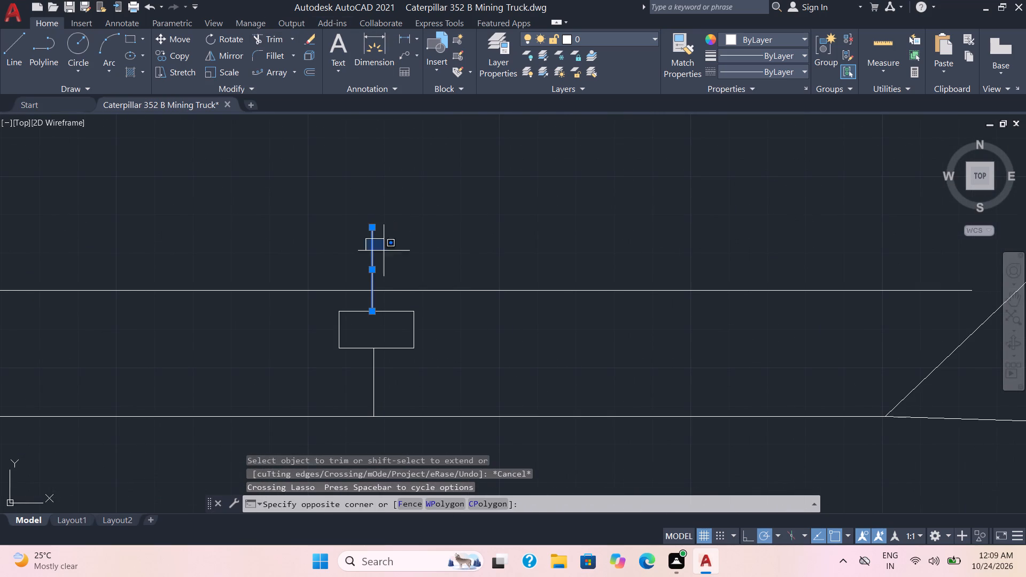
pyautogui.moveTo(385, 251); pyautogui.dragTo(392, 250)
pyautogui.press('Escape')
pyautogui.press('Escape')
pyautogui.moveTo(278, 43); pyautogui.dragTo(286, 46)
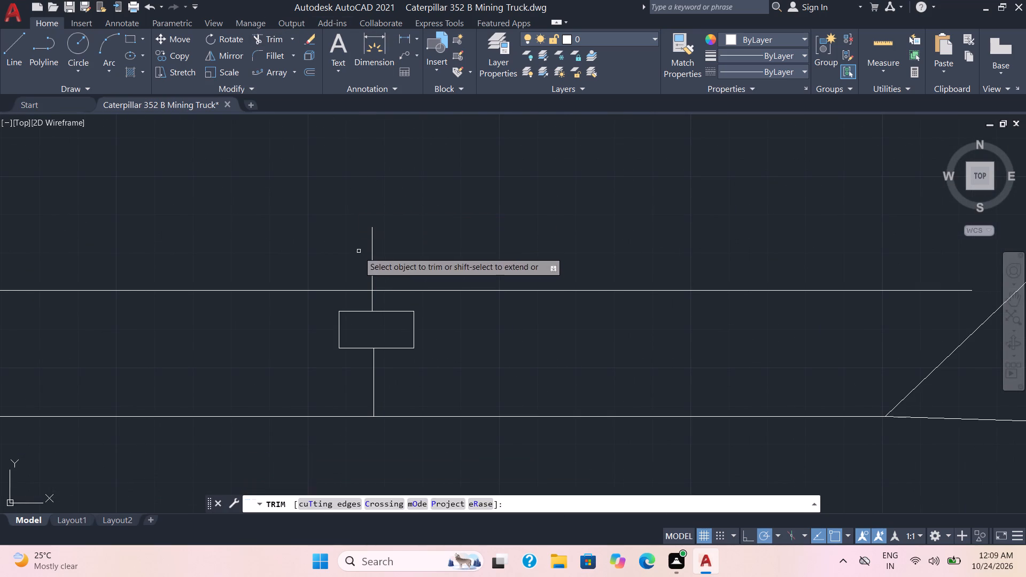
pyautogui.moveTo(364, 256); pyautogui.dragTo(398, 262)
pyautogui.press('Escape')
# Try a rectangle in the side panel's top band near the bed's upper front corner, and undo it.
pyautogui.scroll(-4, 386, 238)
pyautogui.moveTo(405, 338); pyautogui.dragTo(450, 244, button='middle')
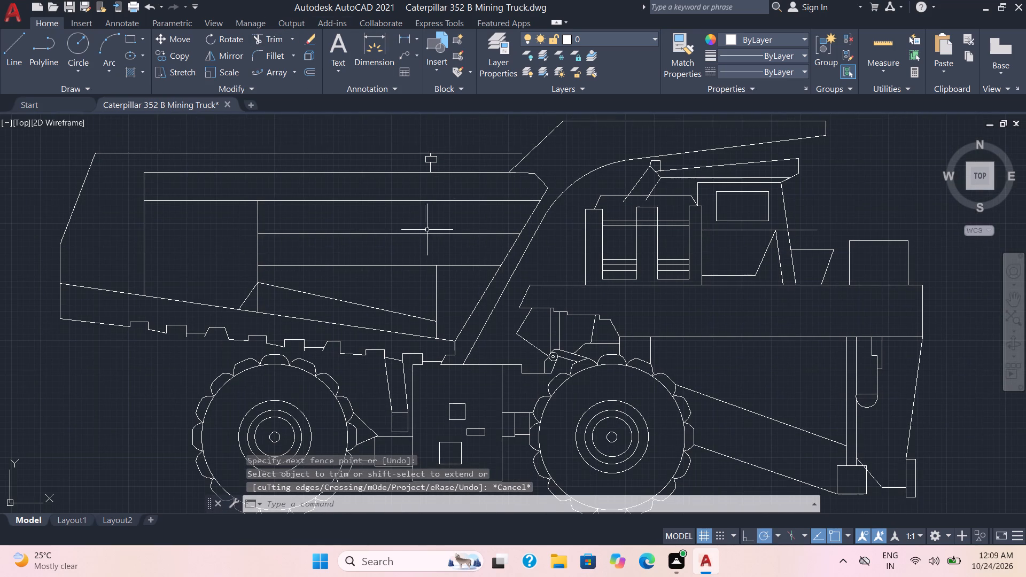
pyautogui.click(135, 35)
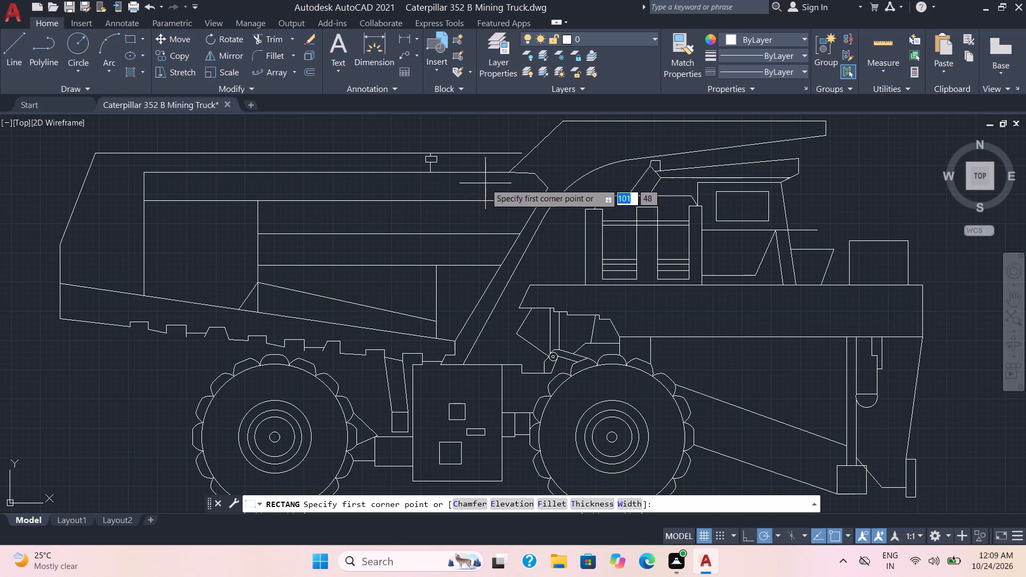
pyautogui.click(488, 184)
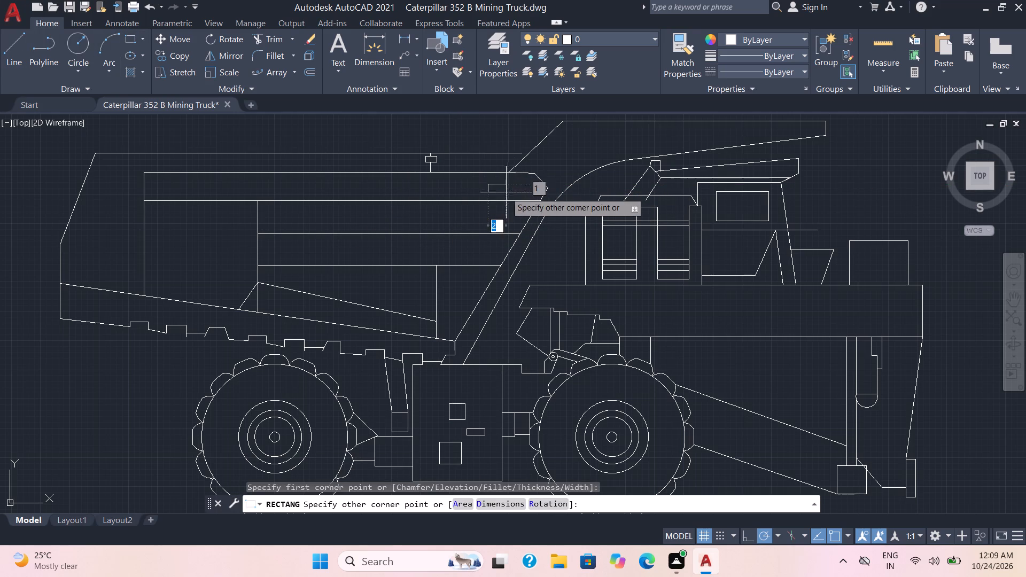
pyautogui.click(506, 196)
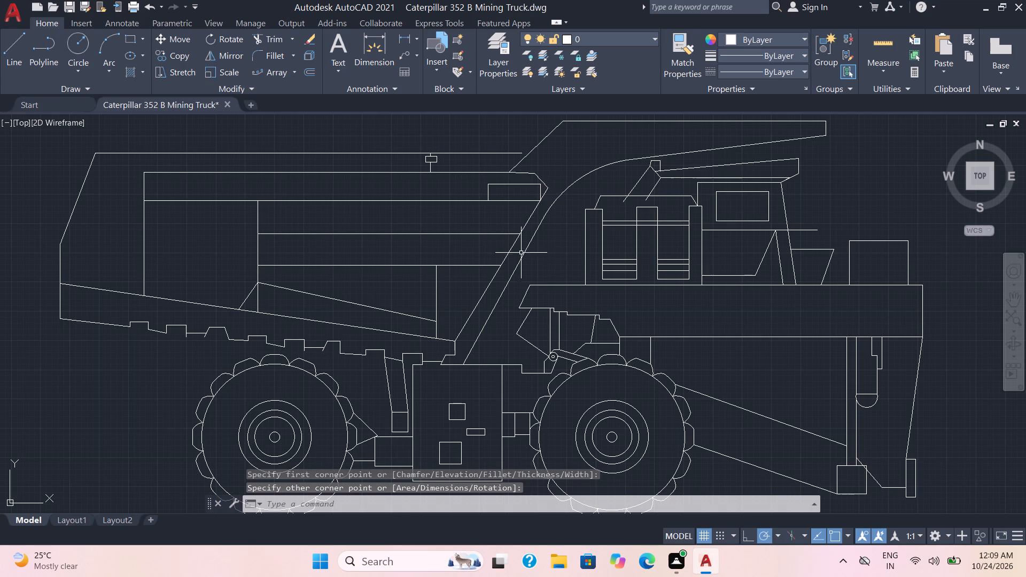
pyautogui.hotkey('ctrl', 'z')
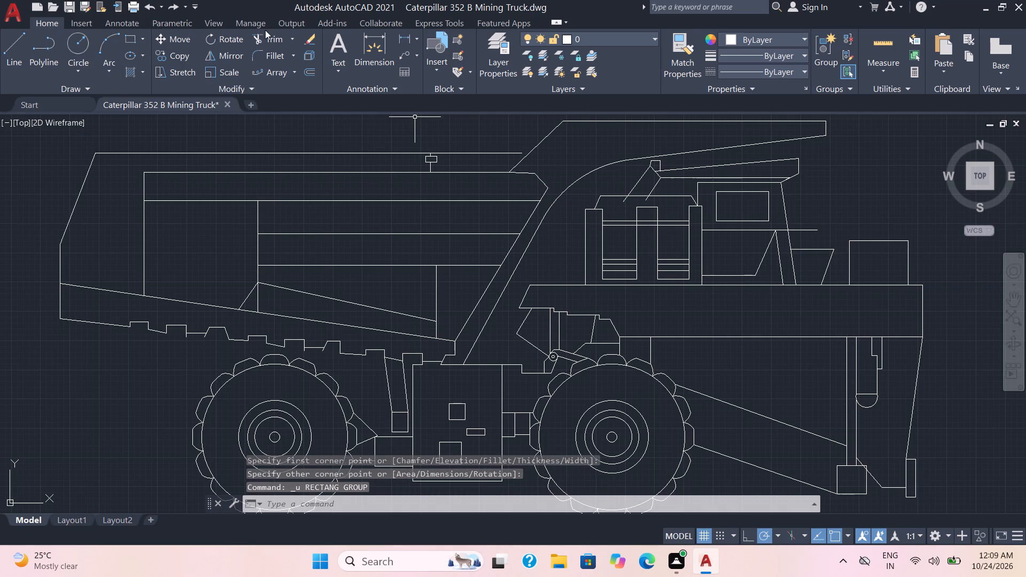
# Draw a rectangle about 2 mm wide and 1 mm high in the side panel's top band, near the bed's front end.
pyautogui.click(135, 33)
pyautogui.scroll(3, 410, 146)
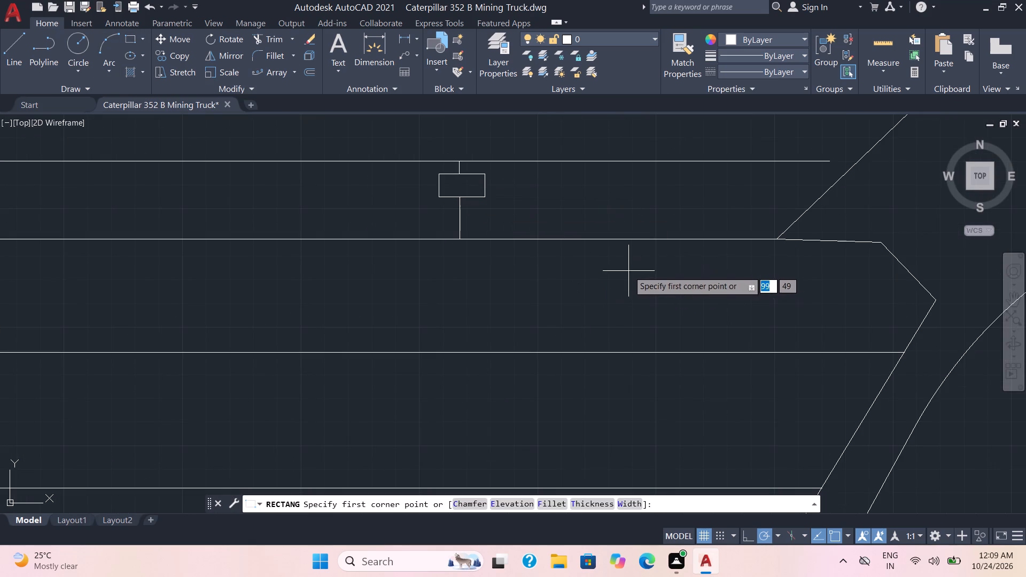
pyautogui.click(617, 255)
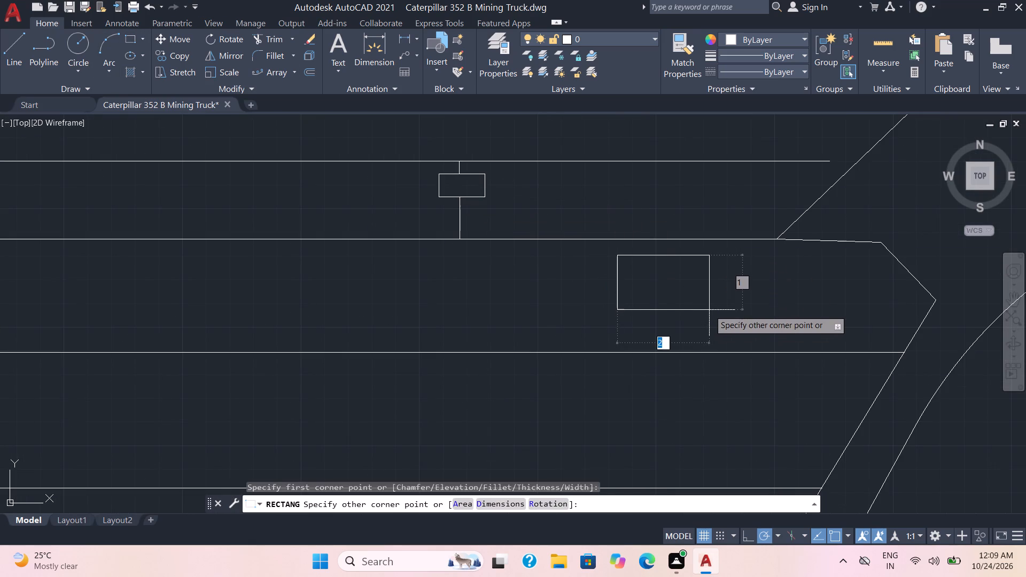
pyautogui.click(707, 314)
pyautogui.press('`')
pyautogui.scroll(-5, 611, 335)
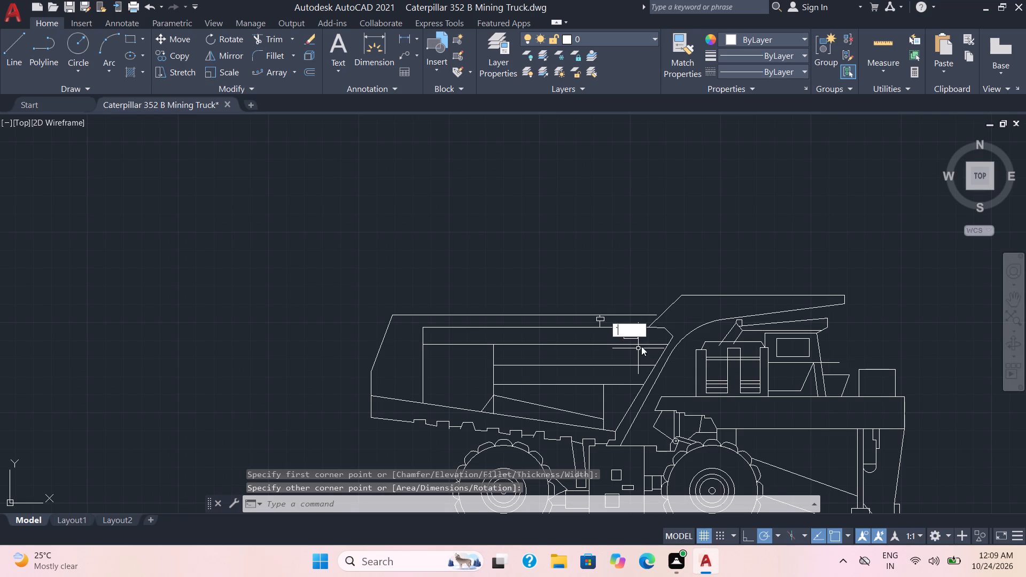
pyautogui.press('Escape')
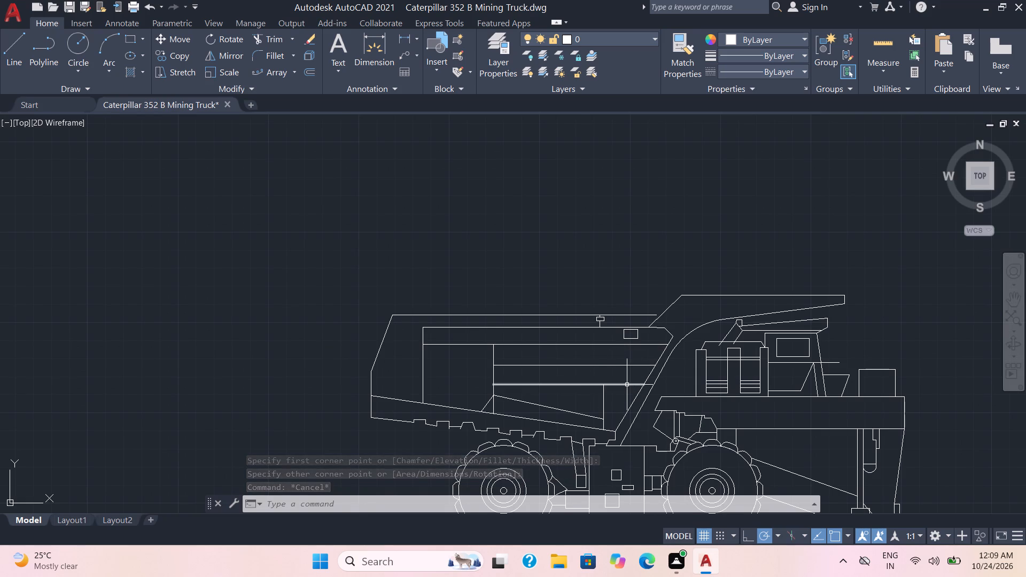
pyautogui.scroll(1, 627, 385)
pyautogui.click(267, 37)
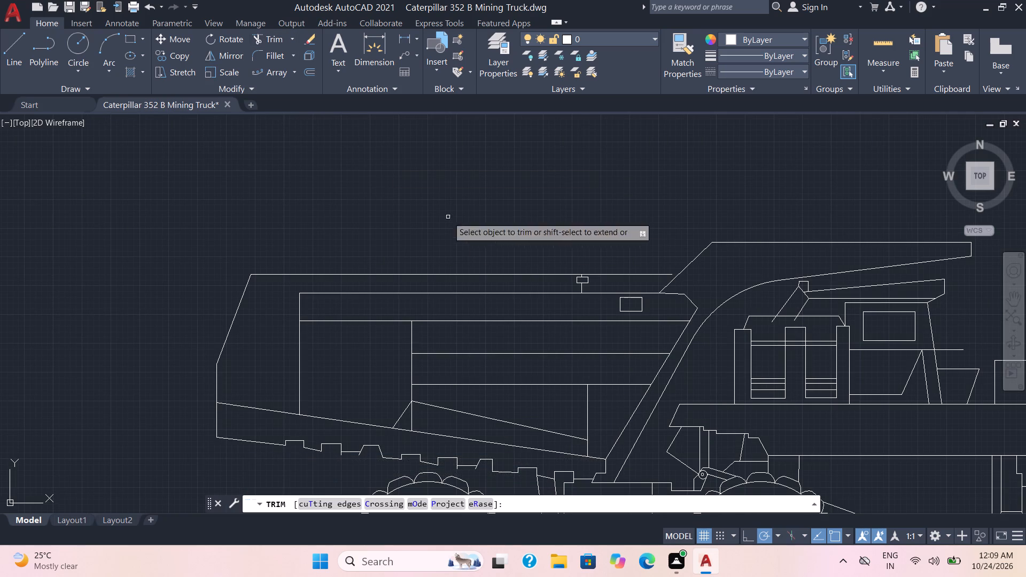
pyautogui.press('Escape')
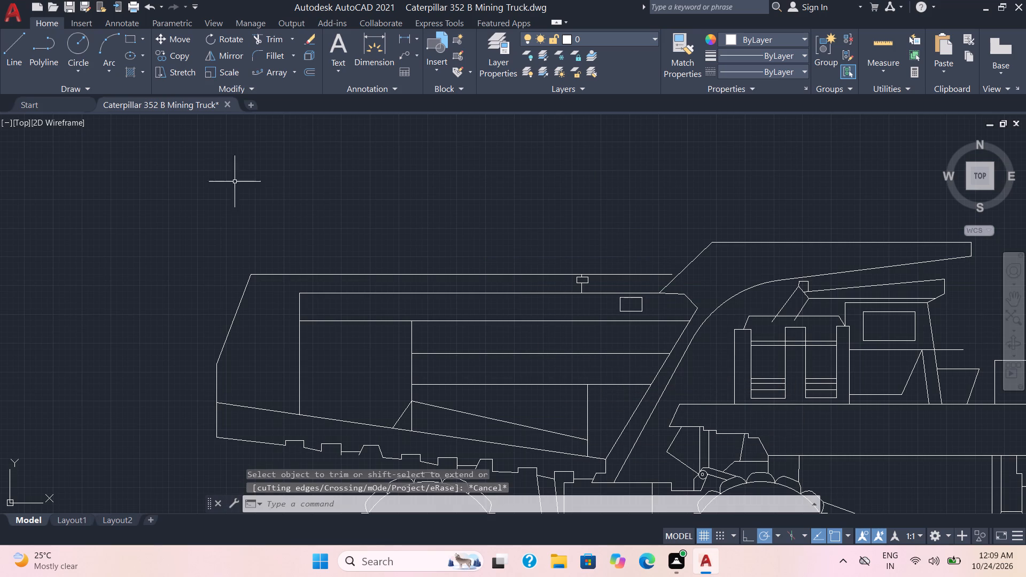
# Draw an upright rectangle about 1 mm wide and 2 mm high standing on the lowest horizontal rib, cornered on the vertical line's top end.
pyautogui.click(134, 34)
pyautogui.scroll(1, 589, 349)
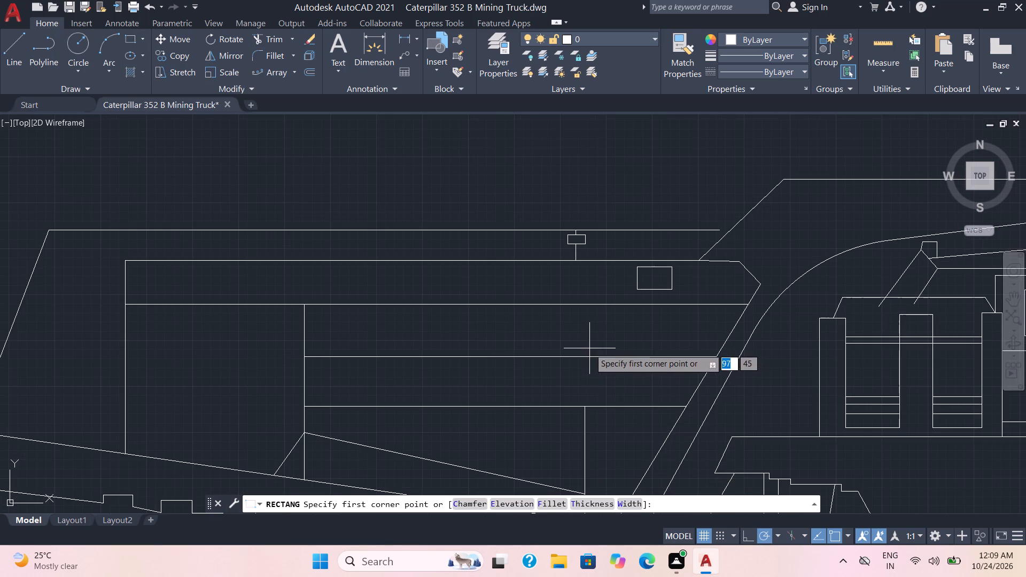
pyautogui.click(586, 410)
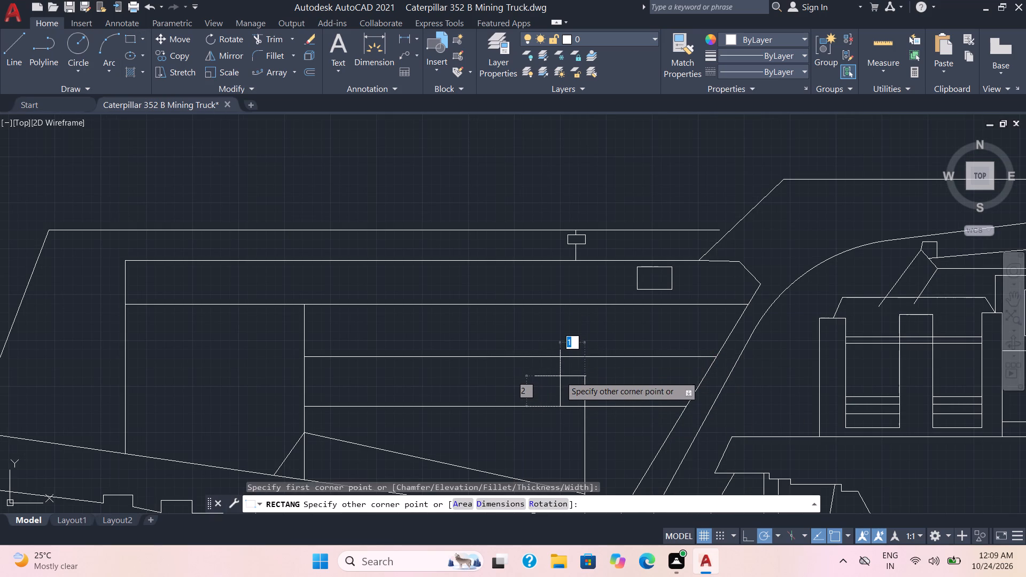
pyautogui.click(559, 368)
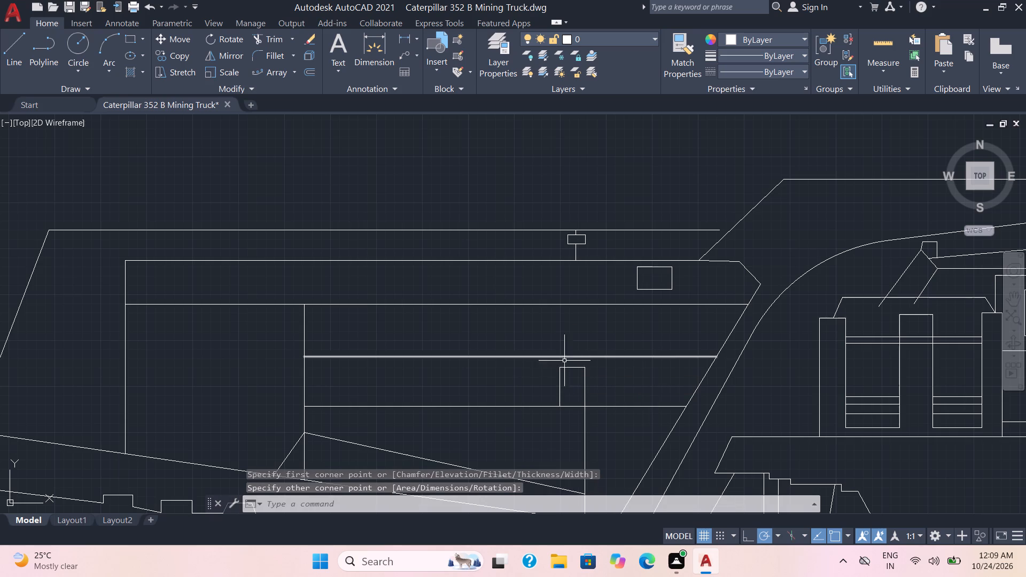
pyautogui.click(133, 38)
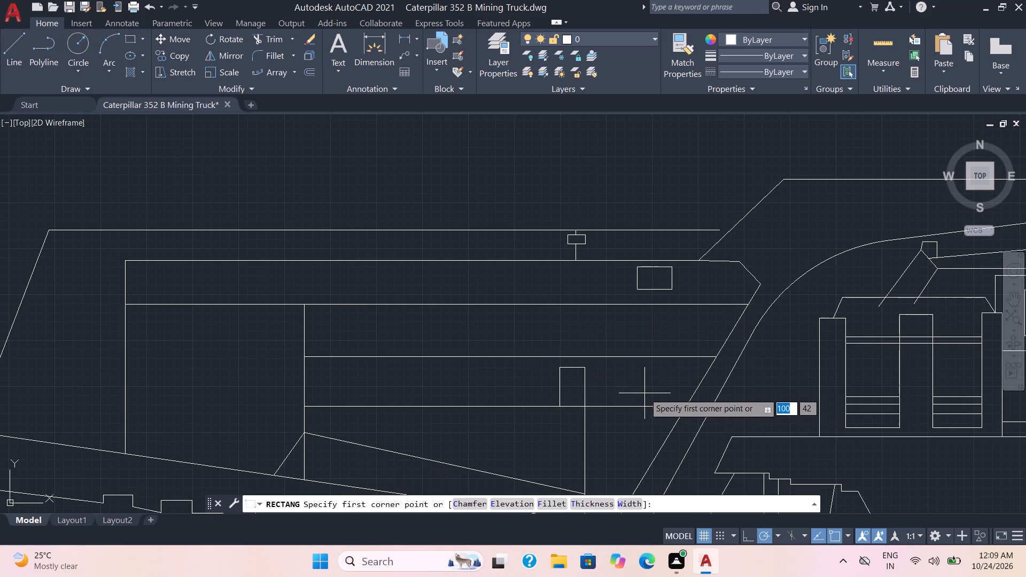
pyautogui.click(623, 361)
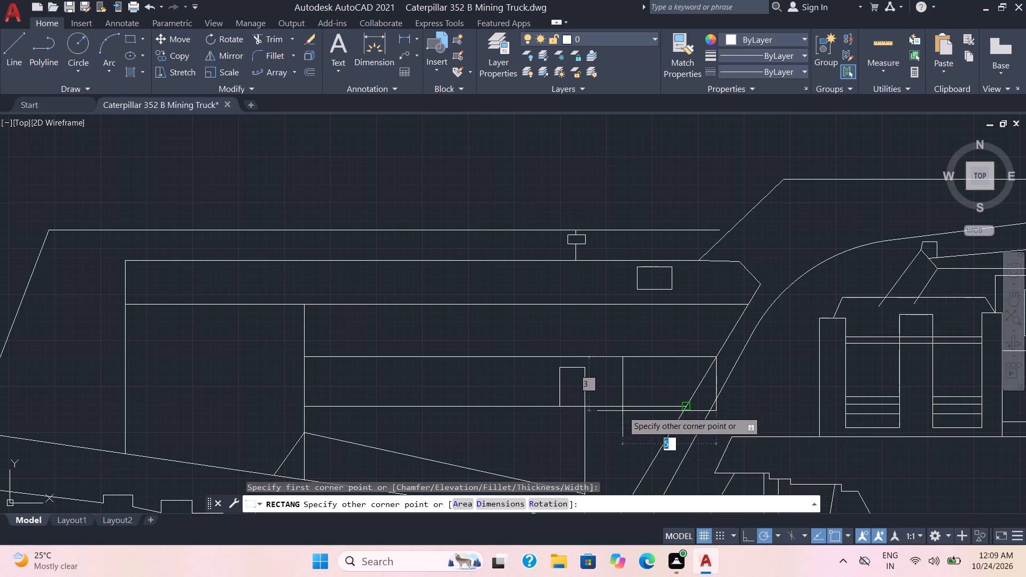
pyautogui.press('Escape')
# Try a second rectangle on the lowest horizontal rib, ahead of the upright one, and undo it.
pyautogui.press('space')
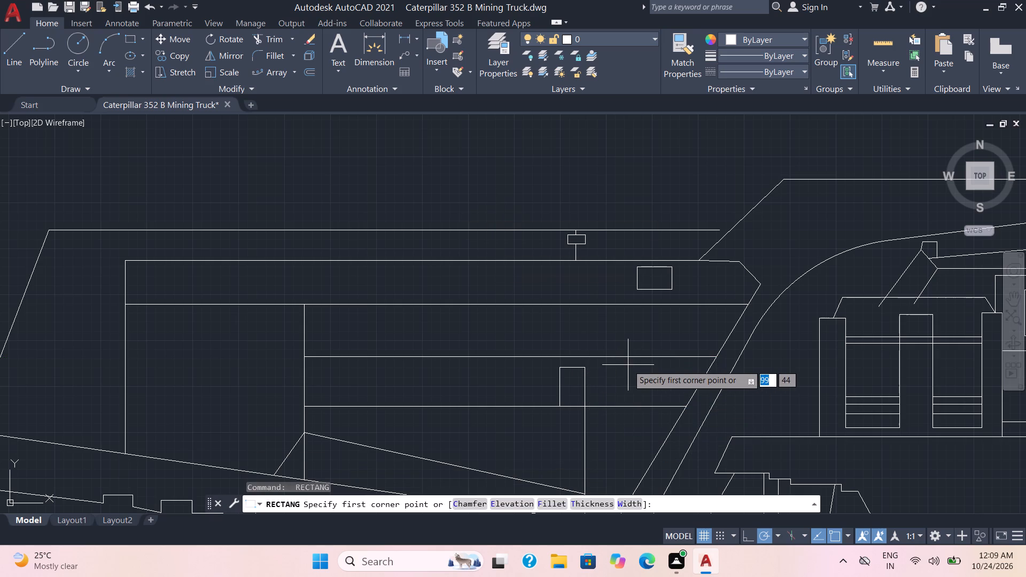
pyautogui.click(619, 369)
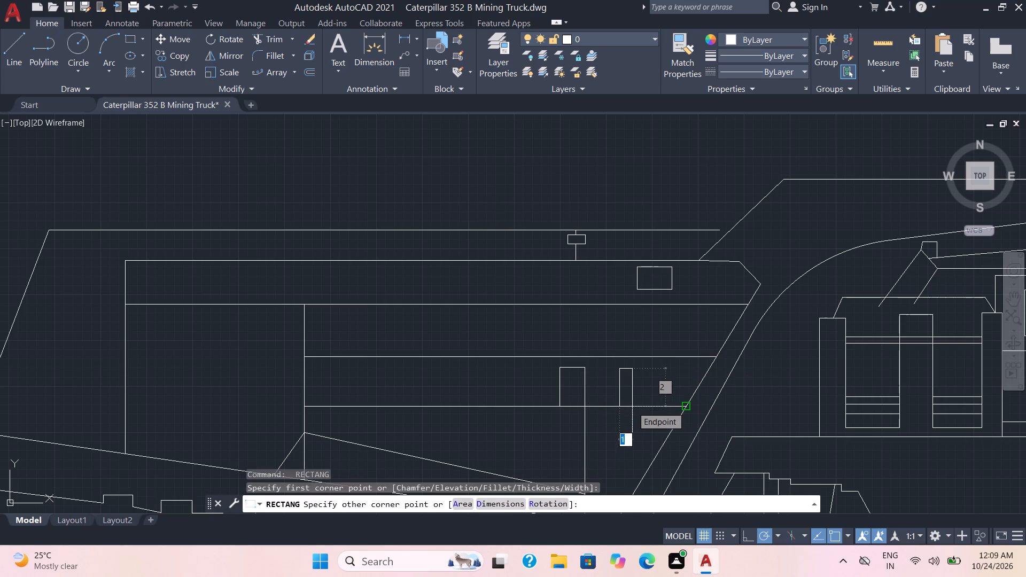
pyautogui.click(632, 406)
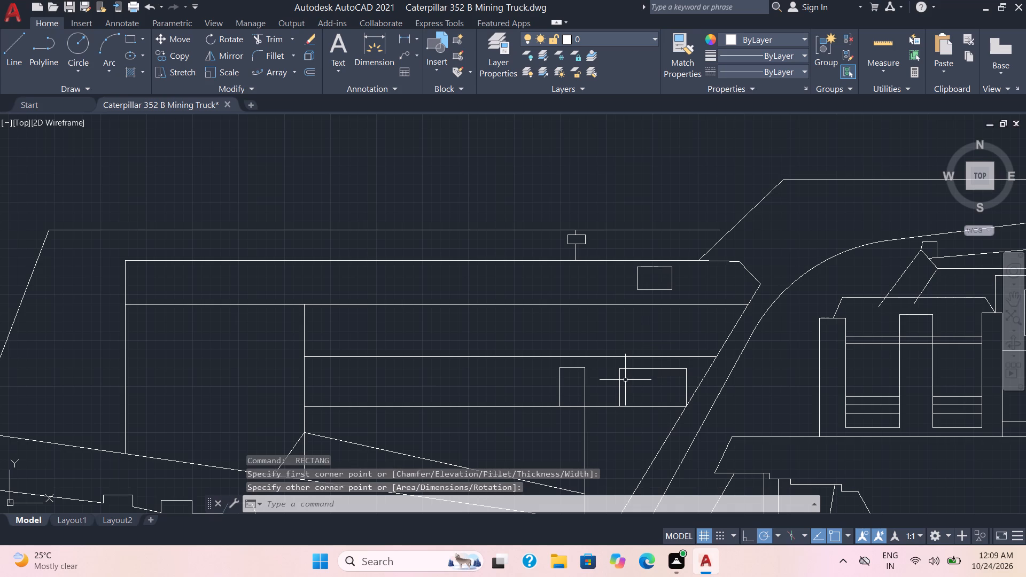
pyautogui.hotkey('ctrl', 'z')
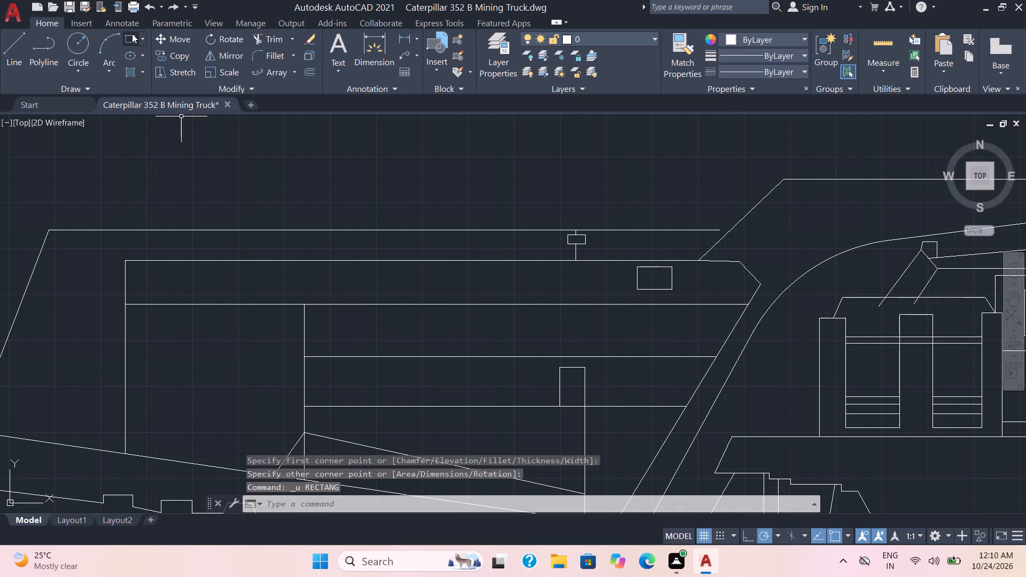
# Draw a second upright rectangle about 1 mm wide ahead of the first, level with its top and reaching slightly below the lowest rib.
pyautogui.click(132, 34)
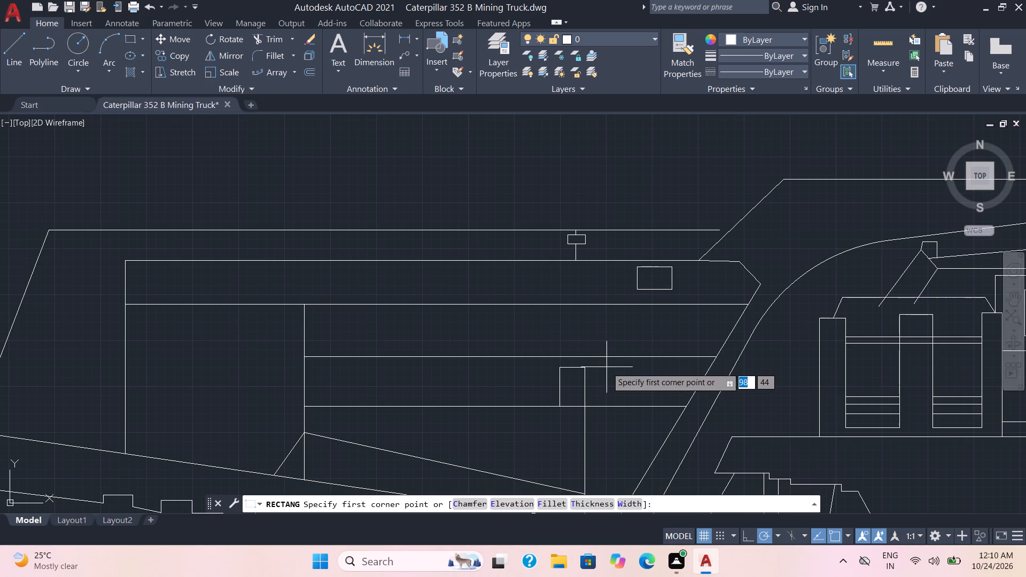
pyautogui.click(605, 368)
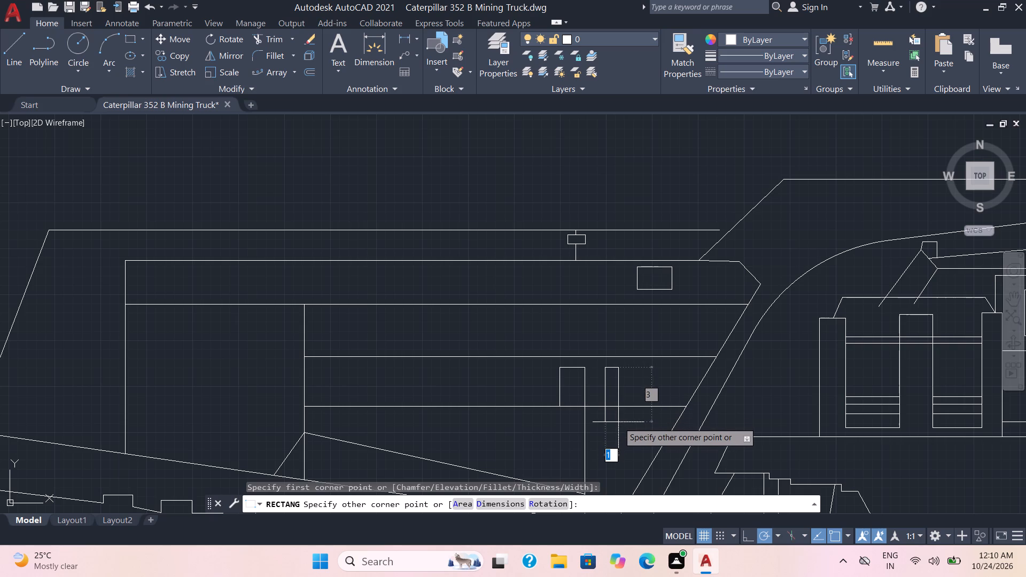
pyautogui.click(626, 414)
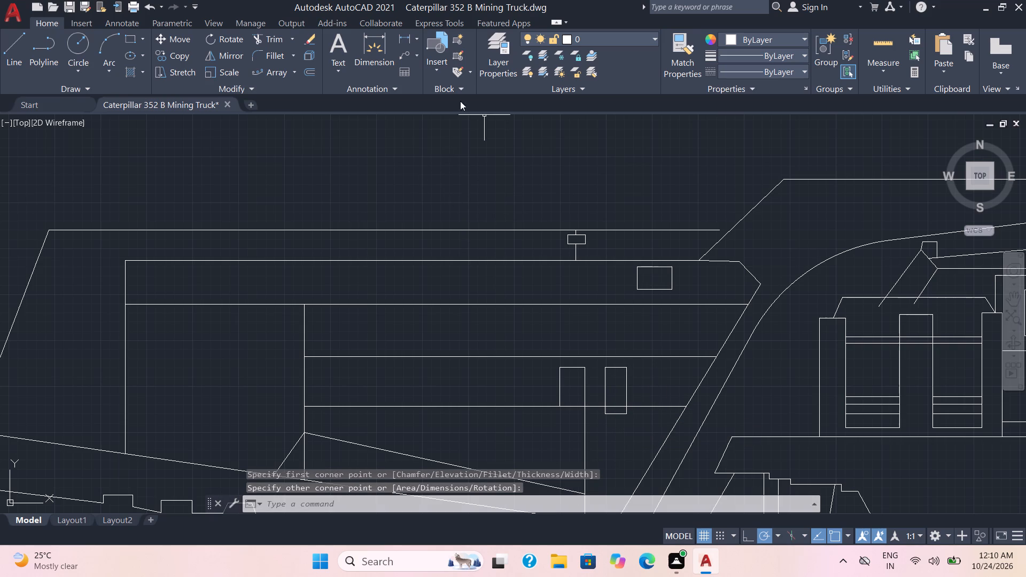
# Trim away the part of the second upright rectangle that extends below the lowest horizontal rib.
pyautogui.click(268, 35)
pyautogui.scroll(2, 627, 426)
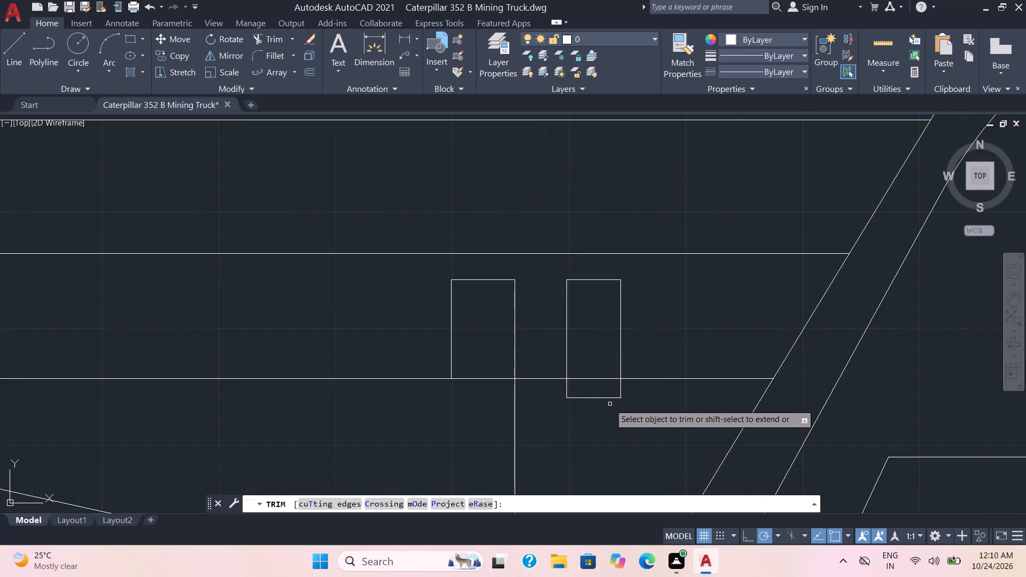
pyautogui.moveTo(554, 388); pyautogui.dragTo(597, 389)
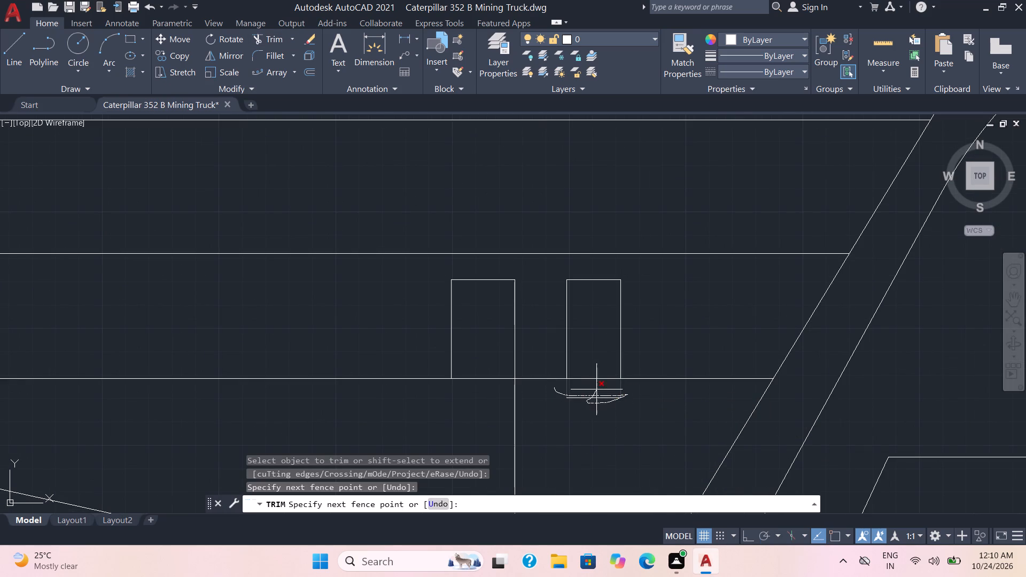
pyautogui.moveTo(597, 389); pyautogui.dragTo(597, 389)
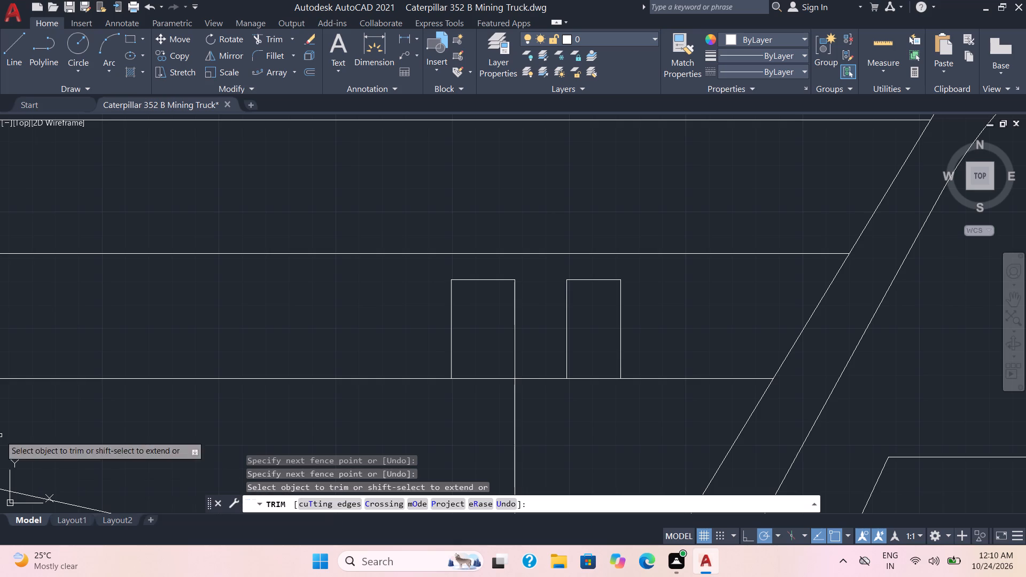
pyautogui.press('Escape')
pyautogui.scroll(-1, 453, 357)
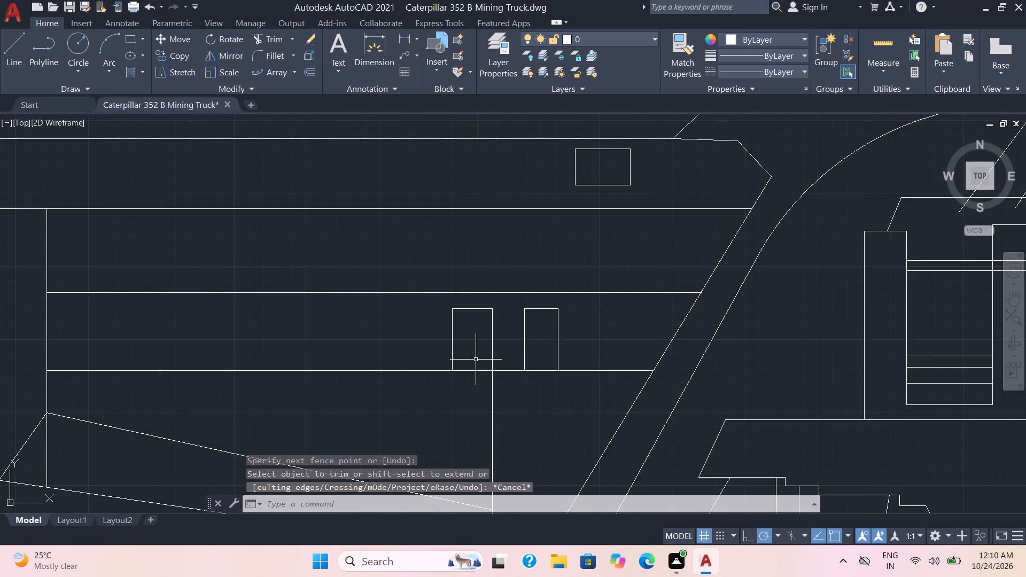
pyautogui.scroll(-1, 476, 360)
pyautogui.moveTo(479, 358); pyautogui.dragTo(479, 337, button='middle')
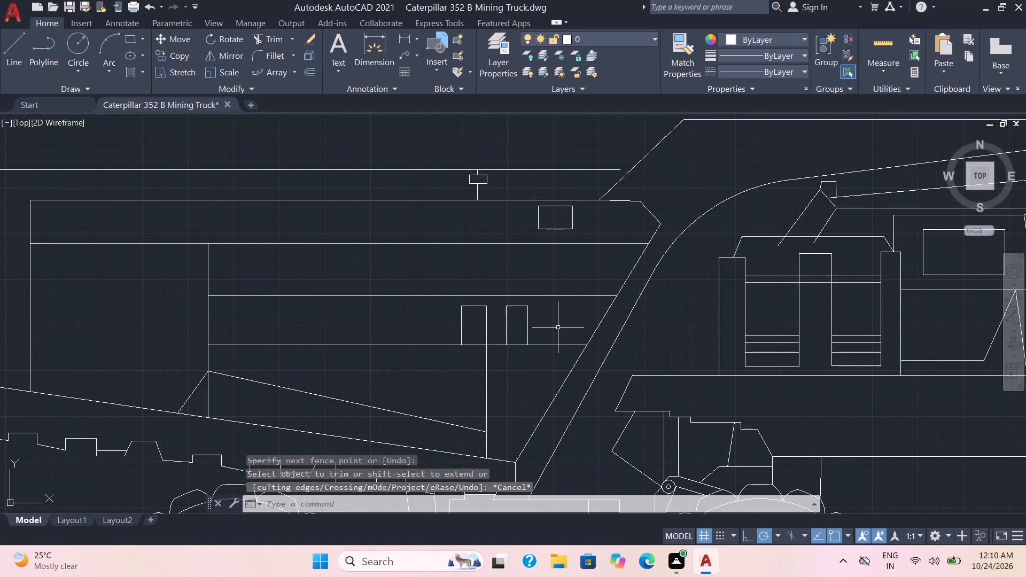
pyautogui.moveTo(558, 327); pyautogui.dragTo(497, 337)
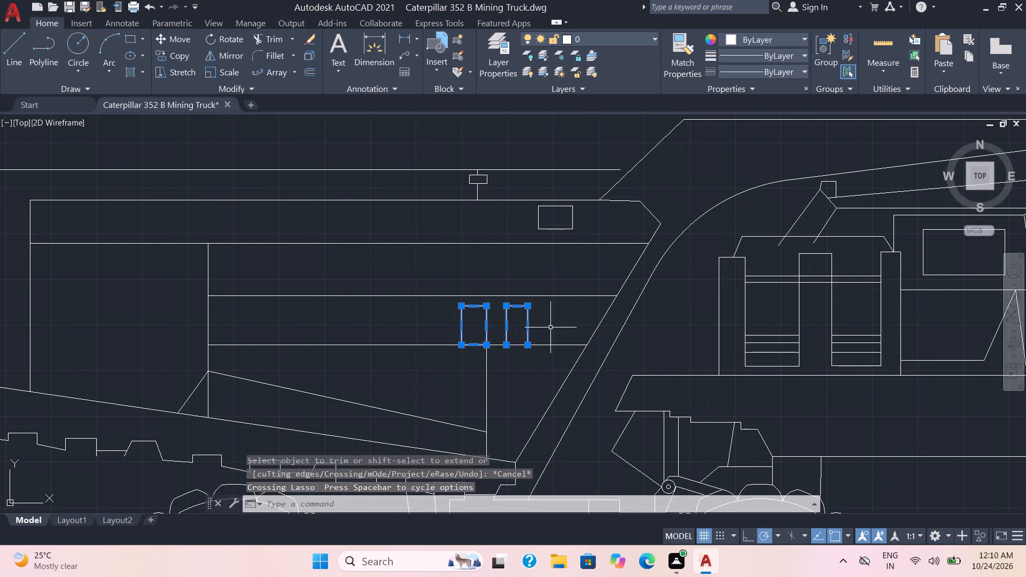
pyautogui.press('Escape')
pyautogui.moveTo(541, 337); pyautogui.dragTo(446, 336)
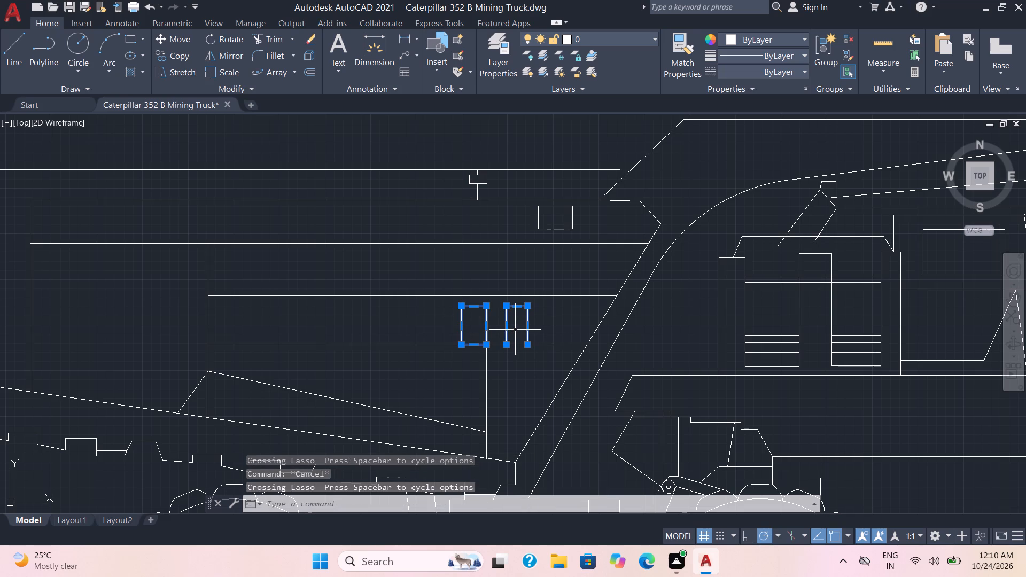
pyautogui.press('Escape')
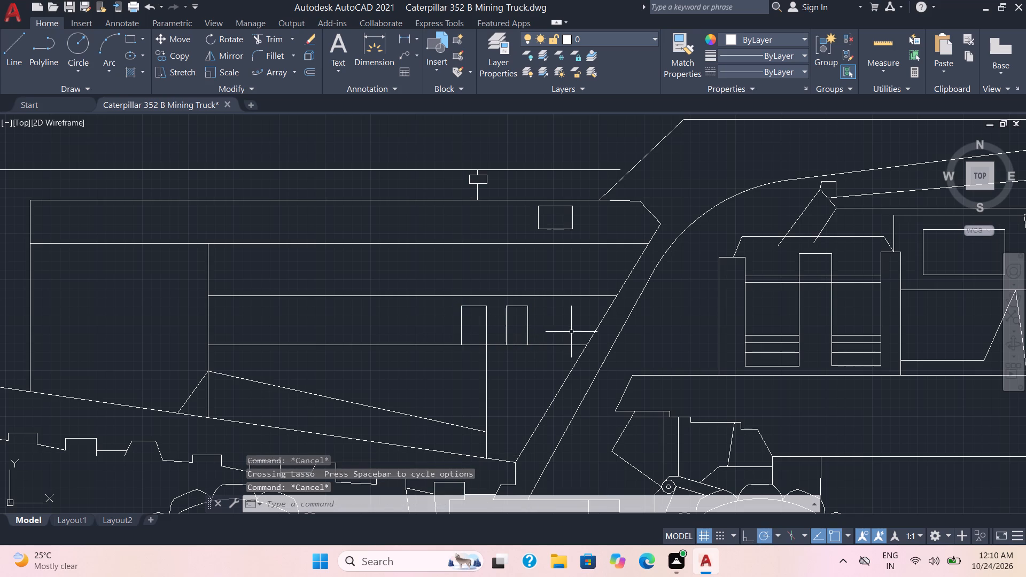
# Copy the front upright rectangle about 5 mm rearward at the same level, and twice more onto the rib above.
pyautogui.moveTo(568, 329); pyautogui.dragTo(498, 341)
pyautogui.press('c')
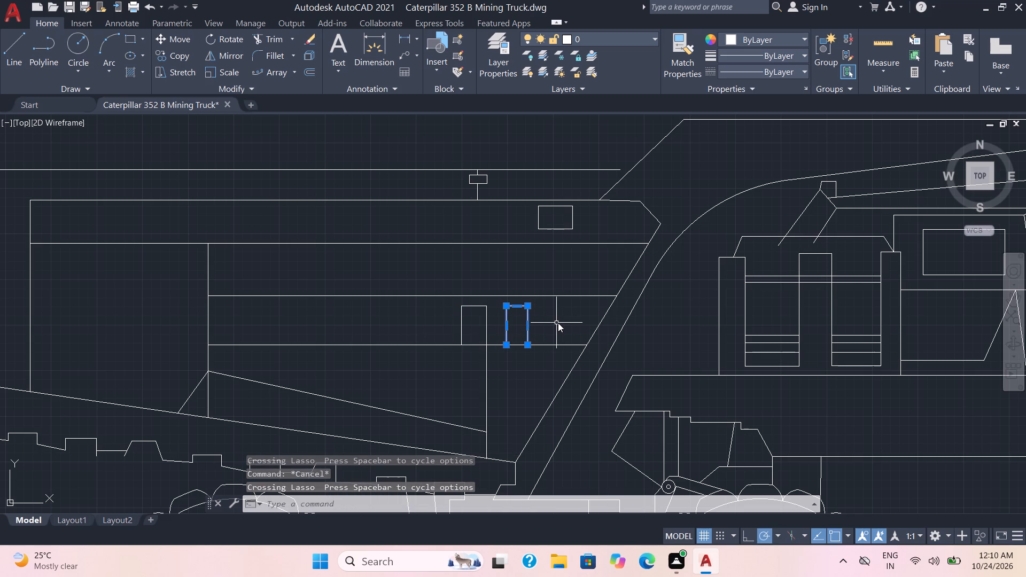
pyautogui.press('o')
pyautogui.press('Return')
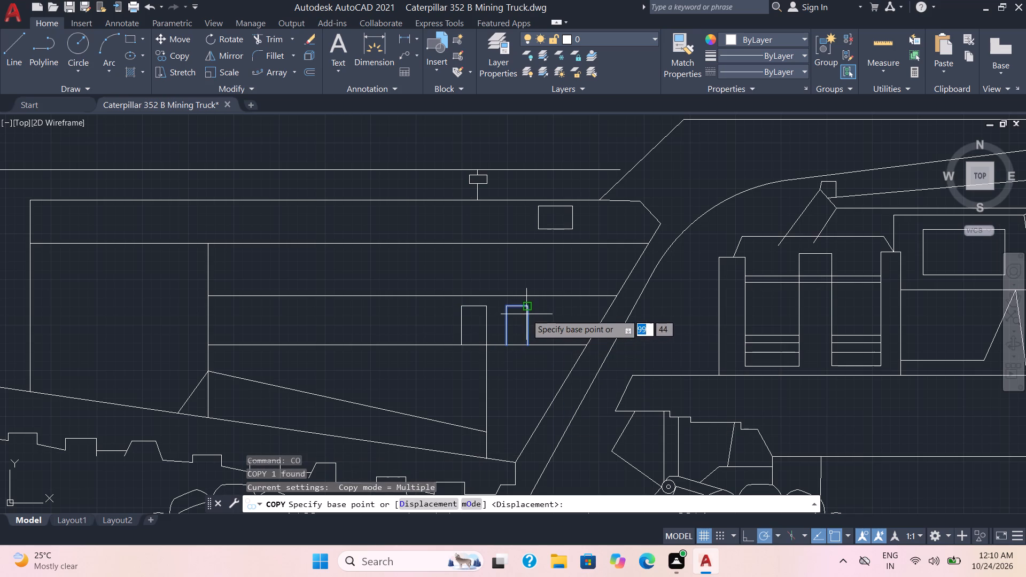
pyautogui.click(527, 313)
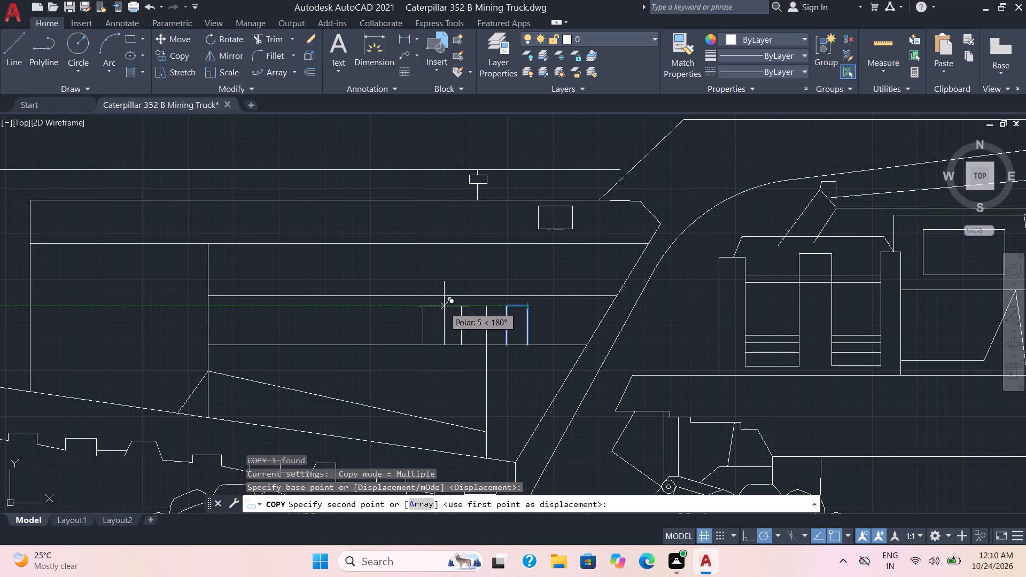
pyautogui.click(440, 307)
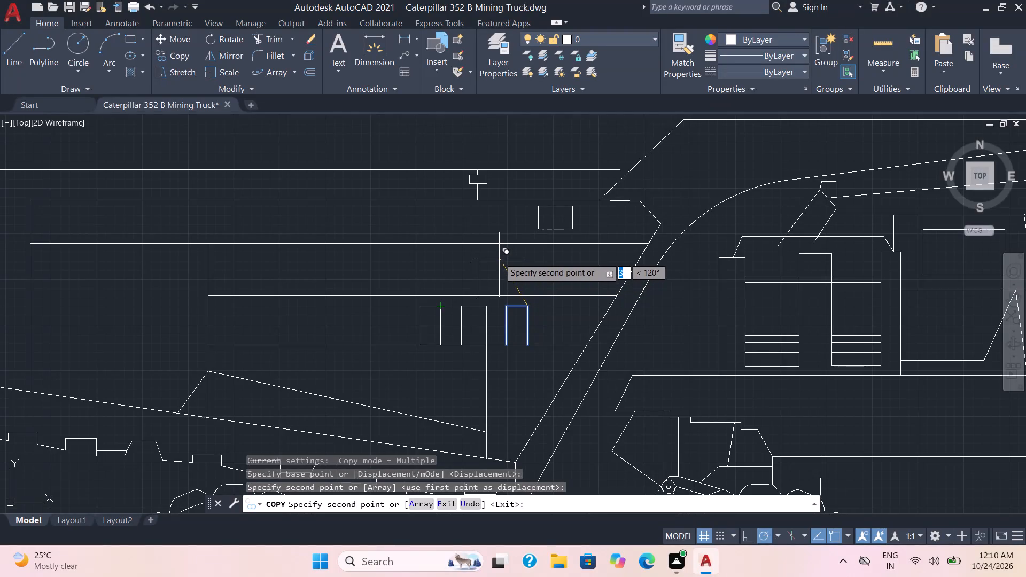
pyautogui.click(501, 256)
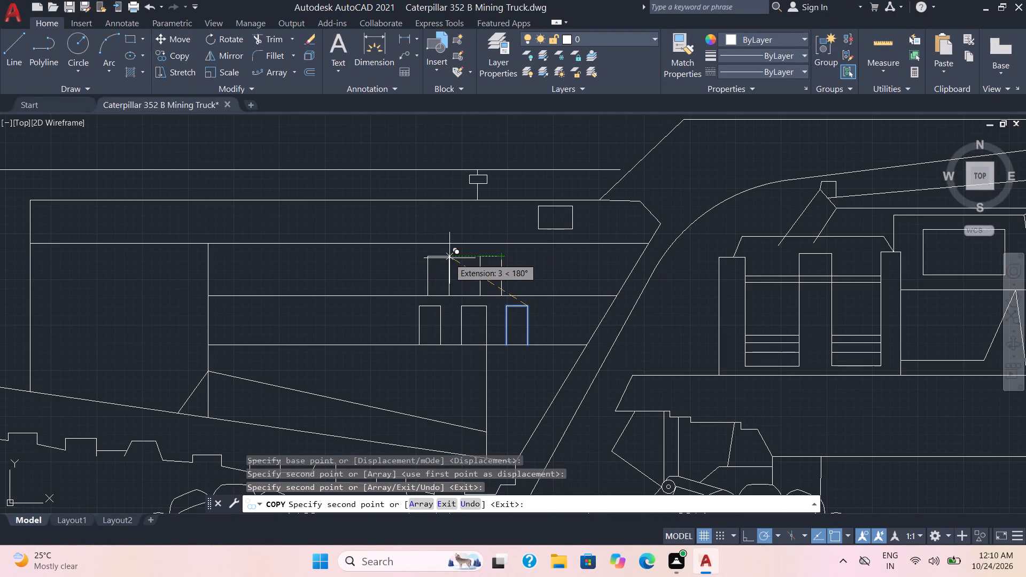
pyautogui.click(457, 258)
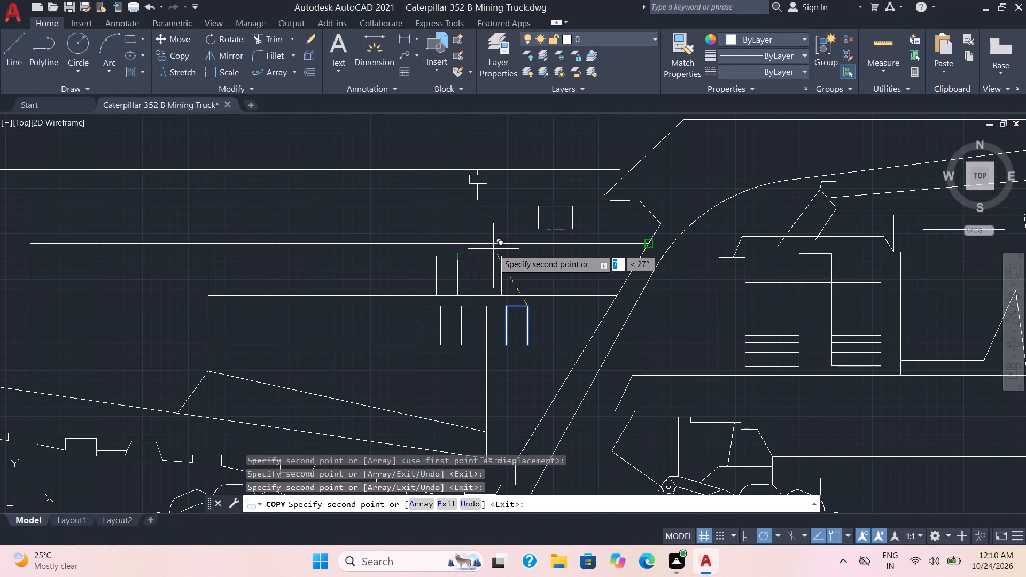
pyautogui.press('Escape')
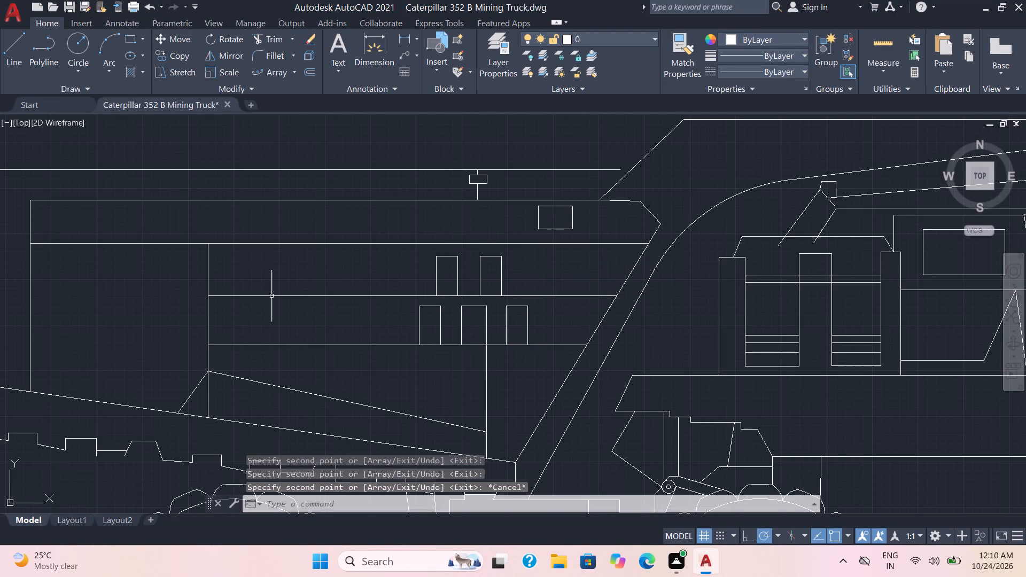
# Draw a short vertical line from the rear top corner of the upper row's front rectangle up to the rib above.
pyautogui.click(25, 49)
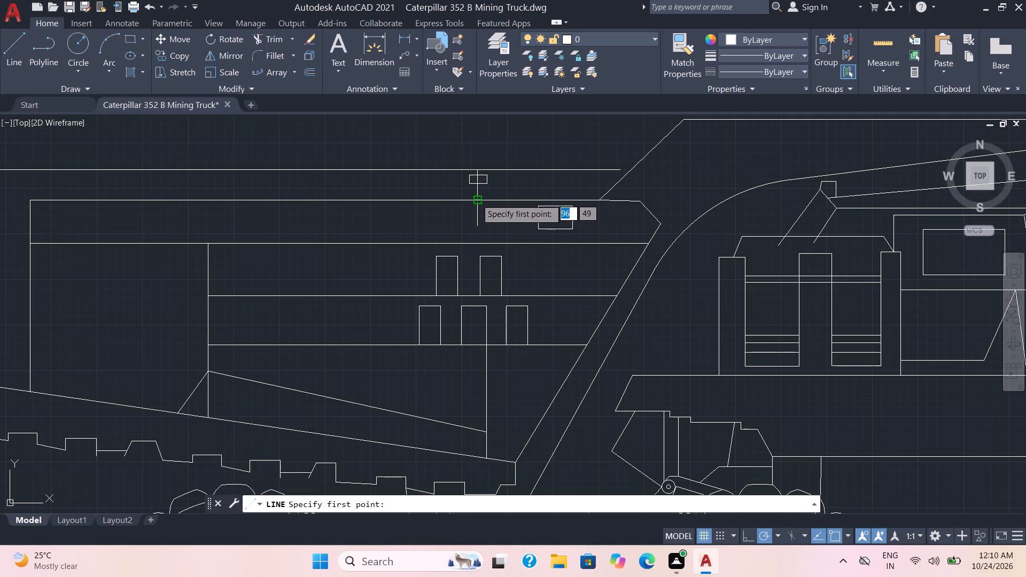
pyautogui.click(479, 257)
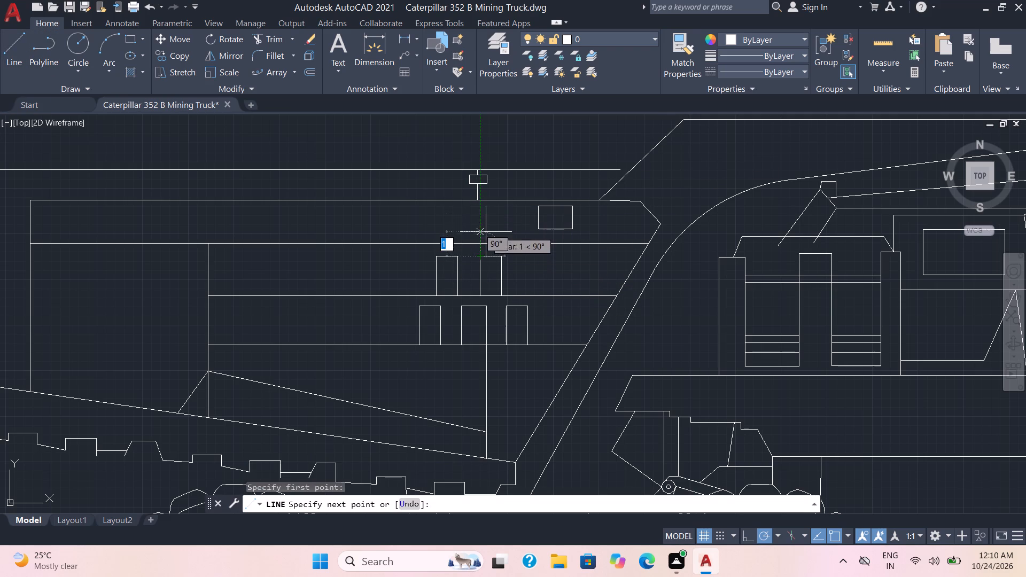
pyautogui.click(483, 247)
pyautogui.press('Escape')
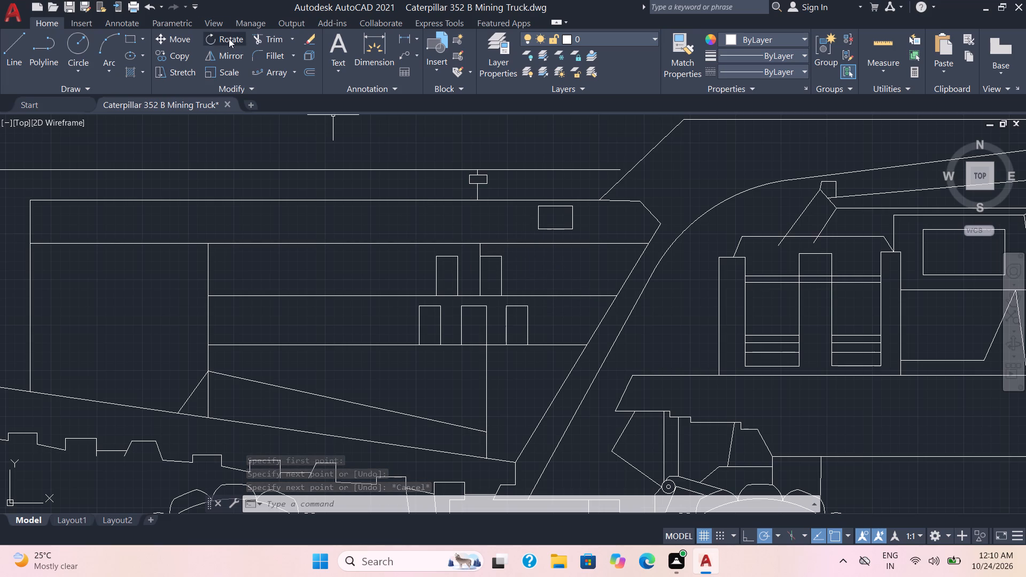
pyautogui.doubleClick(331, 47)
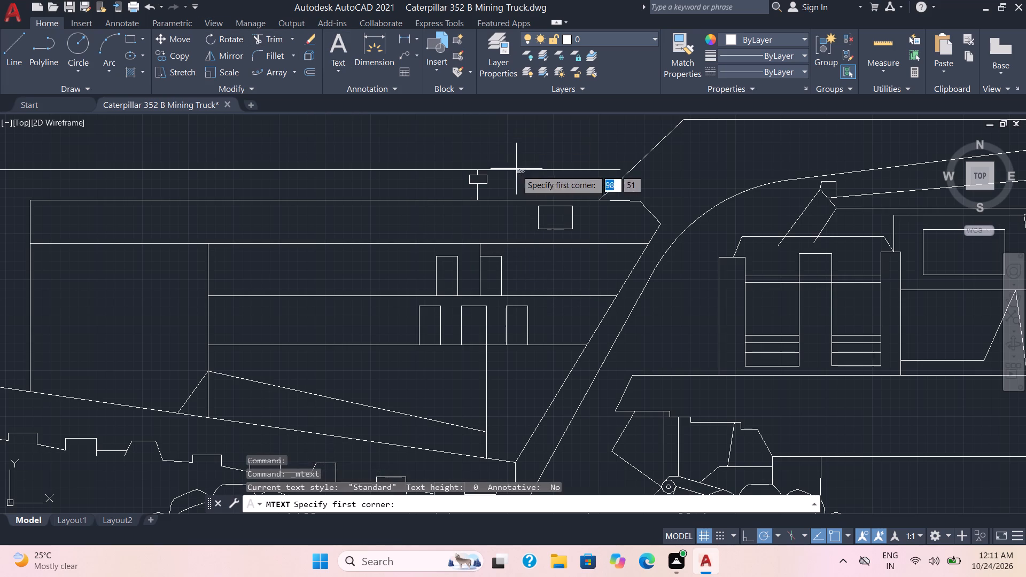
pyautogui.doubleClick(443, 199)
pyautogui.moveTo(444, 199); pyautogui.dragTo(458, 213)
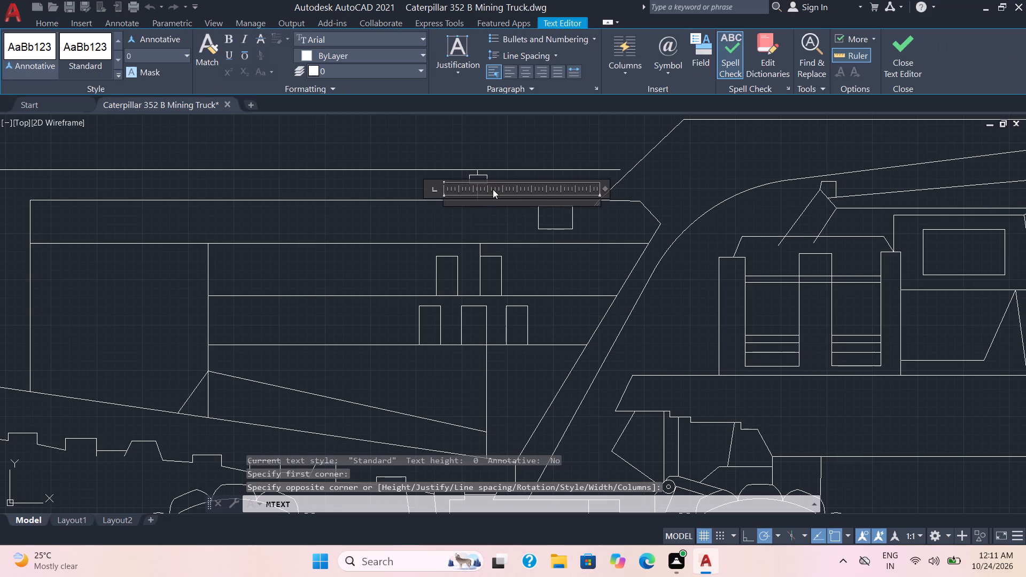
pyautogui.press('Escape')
# Add multiline text reading B30E in the bed's top band, behind the small horizontal rectangle.
pyautogui.click(340, 60)
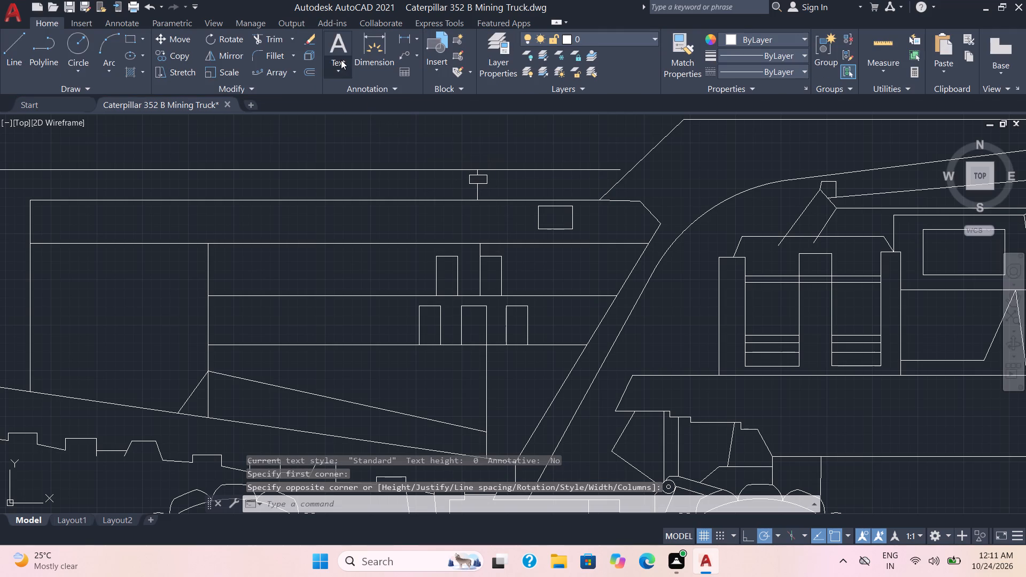
pyautogui.doubleClick(336, 46)
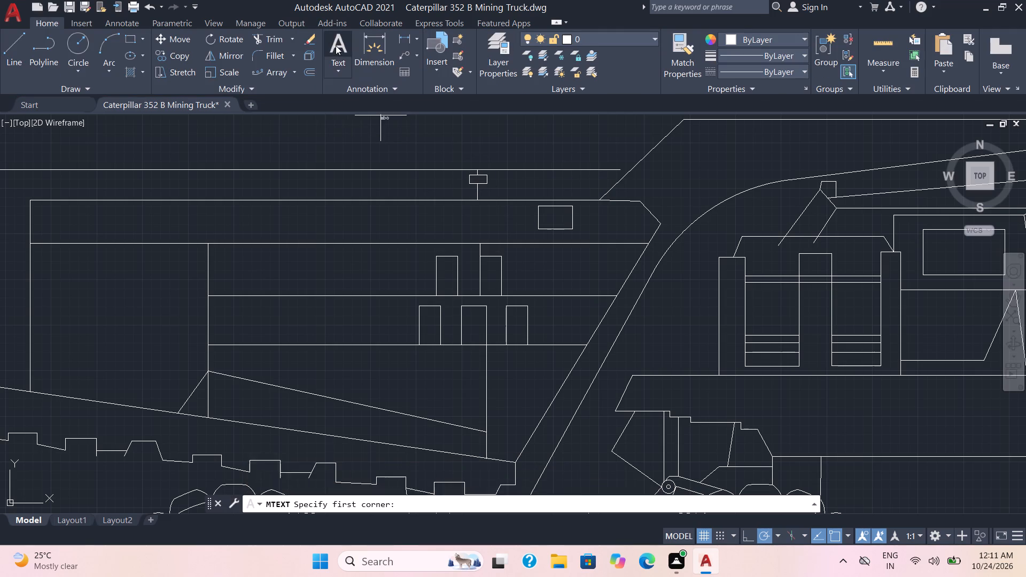
pyautogui.moveTo(462, 208); pyautogui.dragTo(469, 213)
pyautogui.click(469, 213)
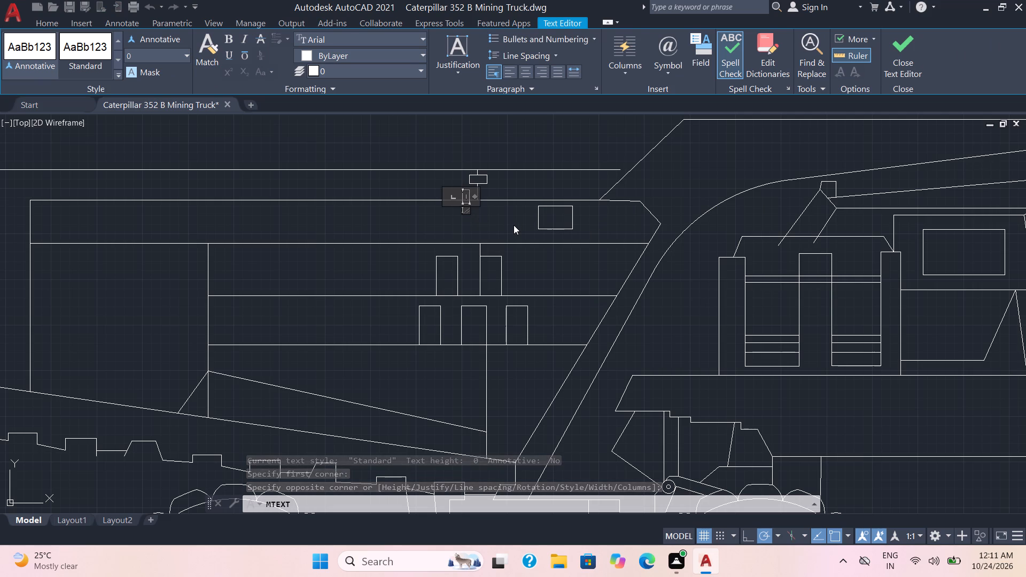
pyautogui.press('b')
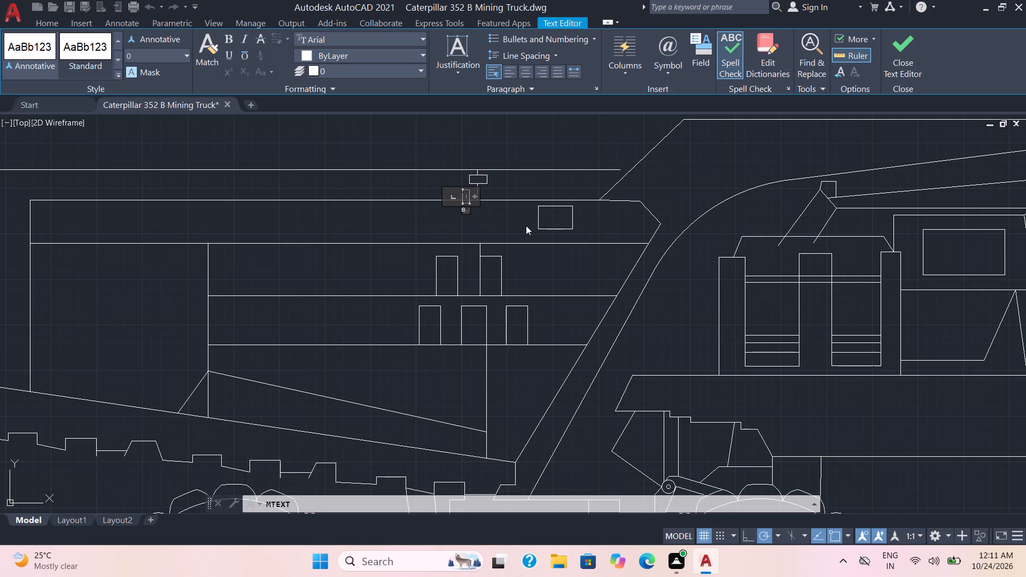
pyautogui.press('3')
pyautogui.press('0')
pyautogui.press('e')
pyautogui.moveTo(498, 224); pyautogui.dragTo(504, 226)
# Set the B30E text's height to 1, after trying 5 and 2.
pyautogui.click(473, 209)
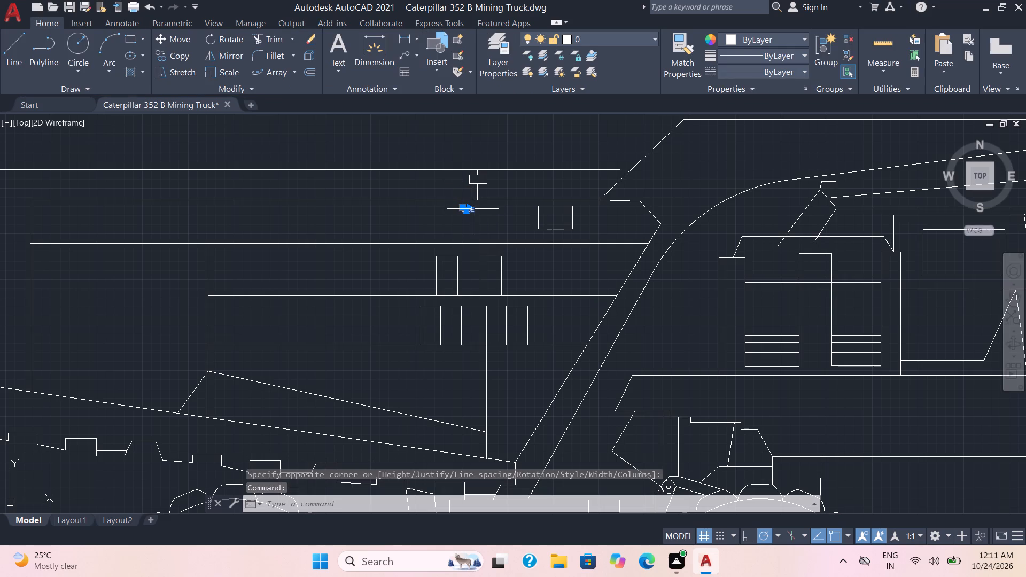
pyautogui.hotkey('ctrl', '1')
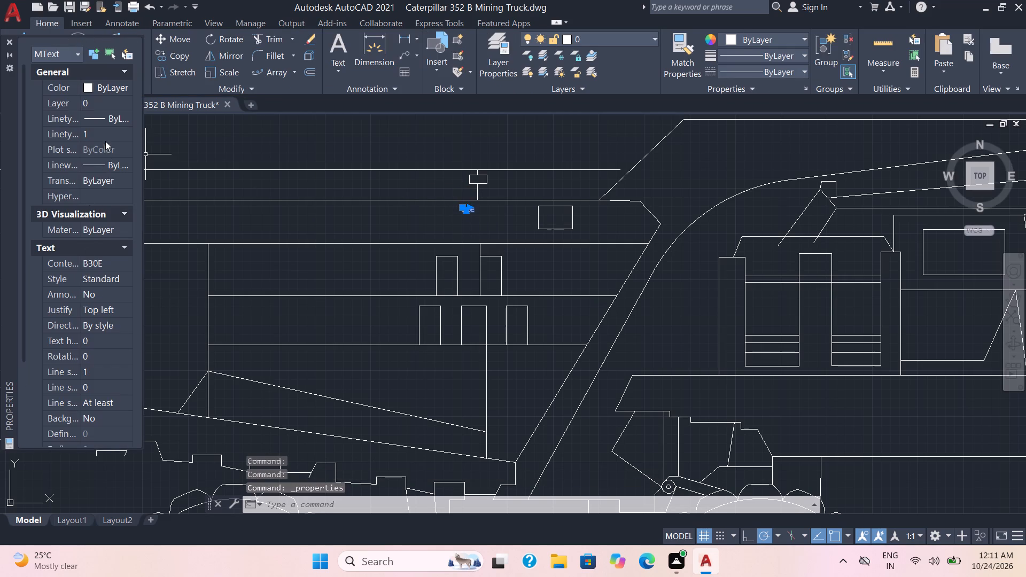
pyautogui.click(101, 337)
pyautogui.press('5')
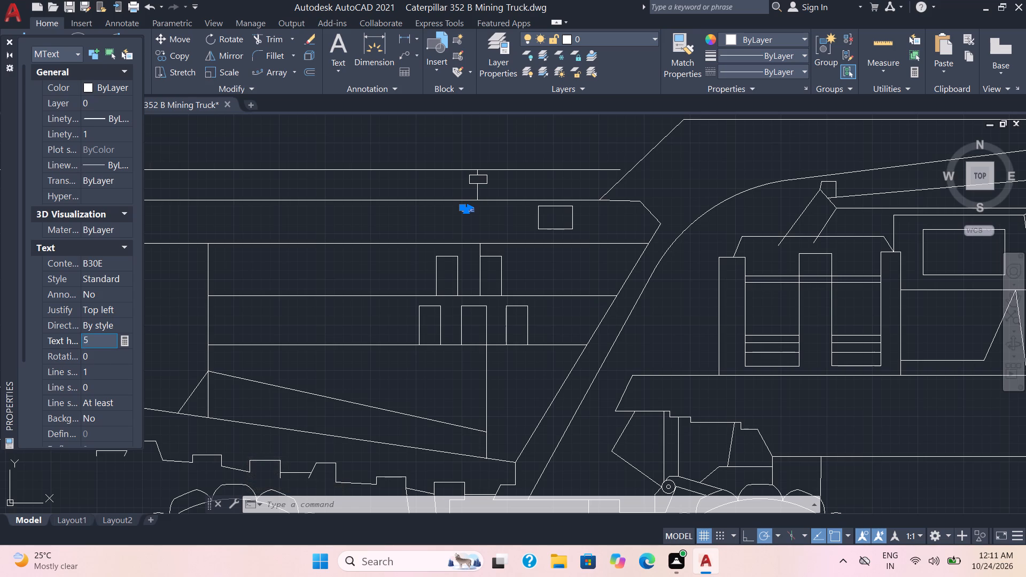
pyautogui.press('Return')
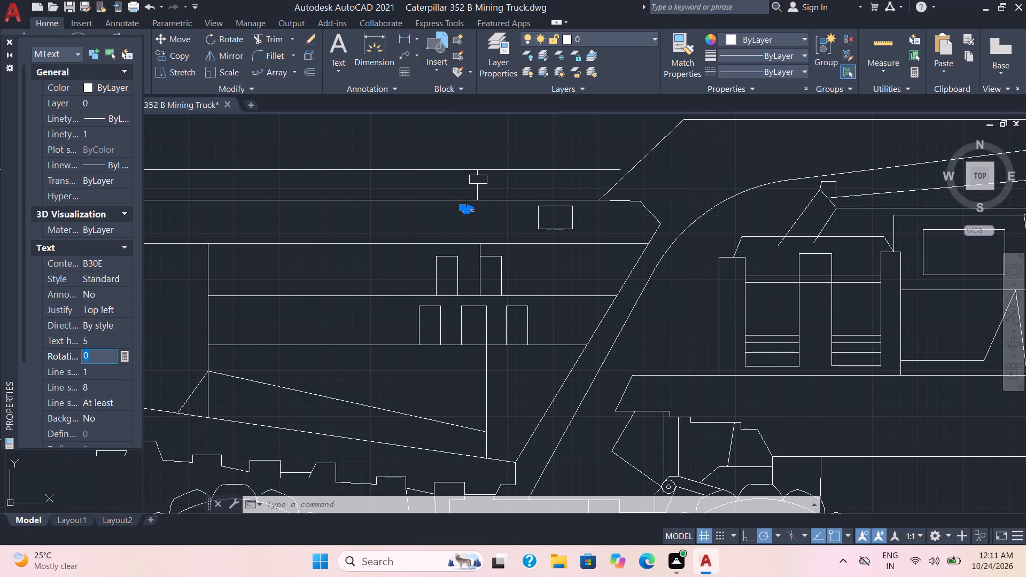
pyautogui.click(94, 339)
pyautogui.press('2')
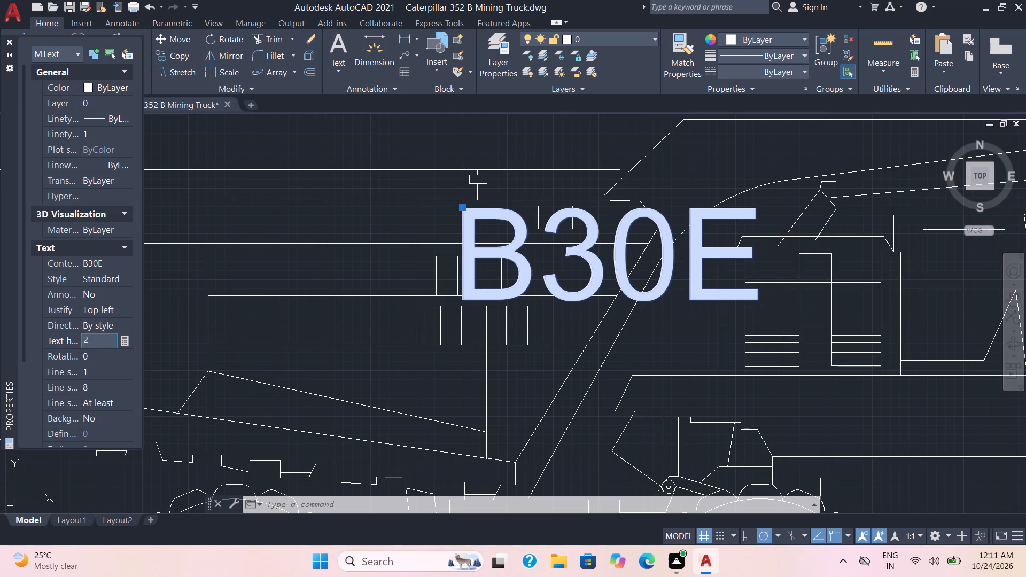
pyautogui.press('Return')
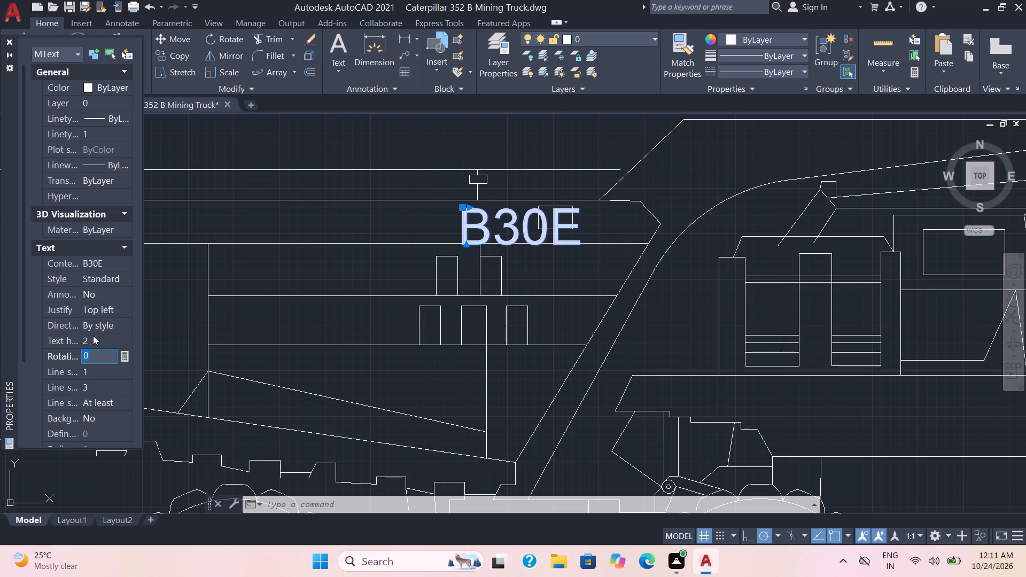
pyautogui.click(95, 337)
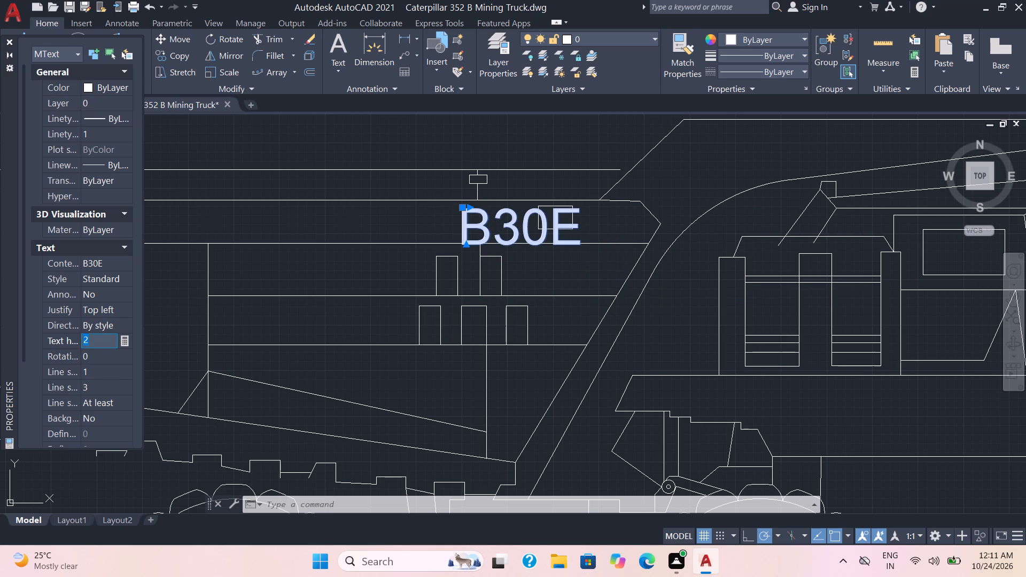
pyautogui.press('1')
pyautogui.press('Return')
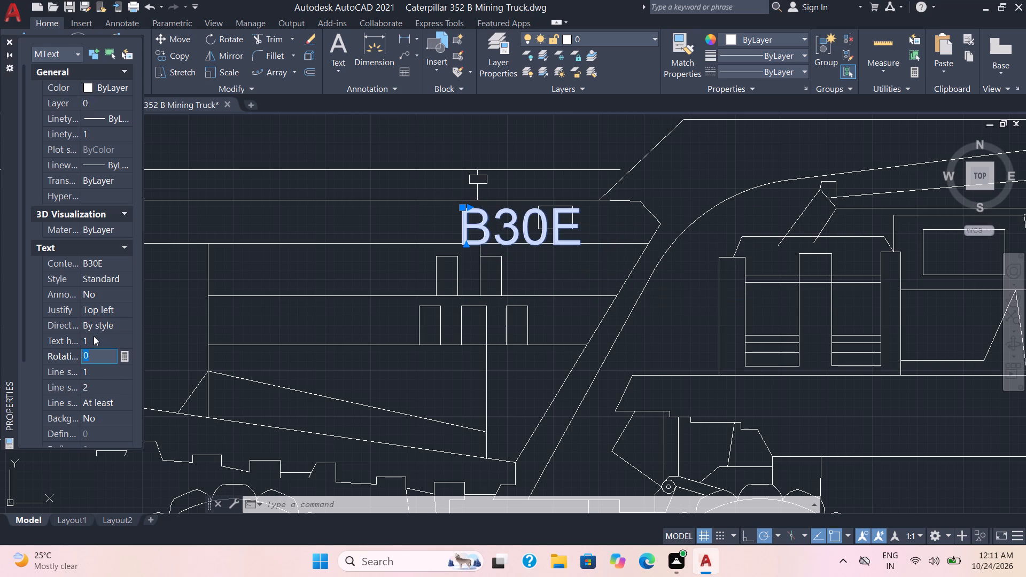
pyautogui.click(417, 207)
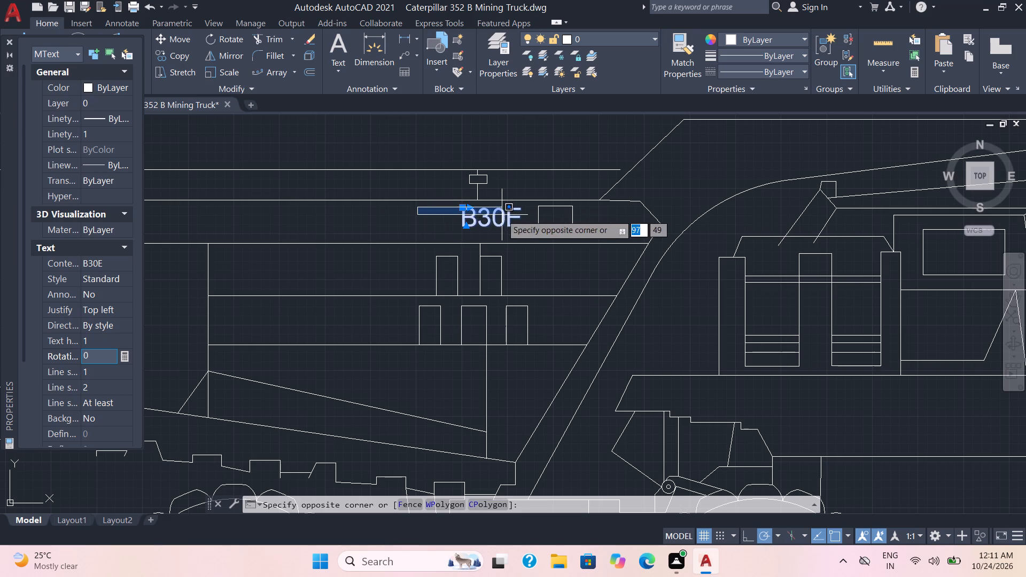
pyautogui.click(422, 157)
pyautogui.click(422, 155)
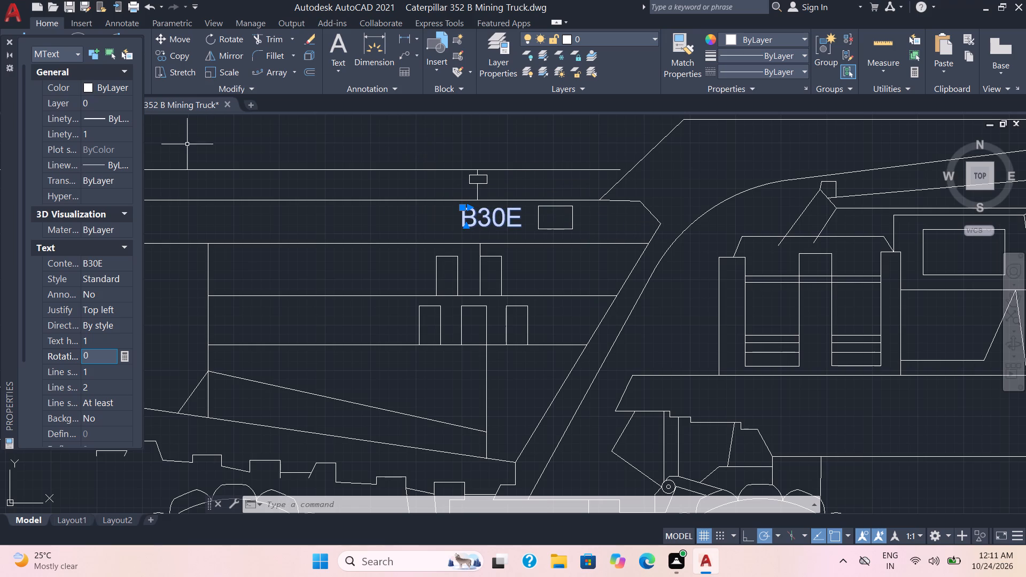
# Close the B30E text's properties and save the mining truck drawing.
pyautogui.click(10, 42)
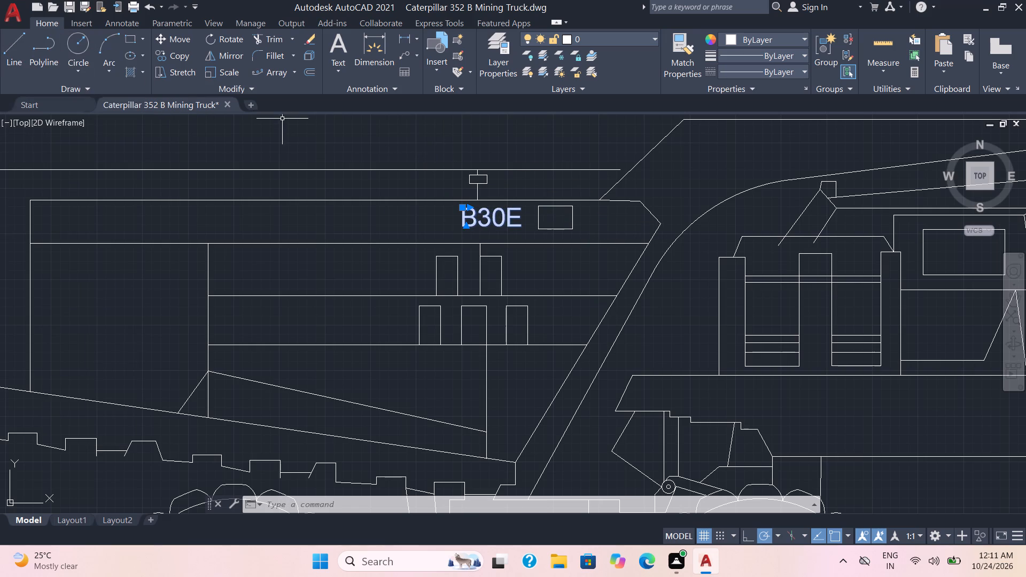
pyautogui.click(346, 130)
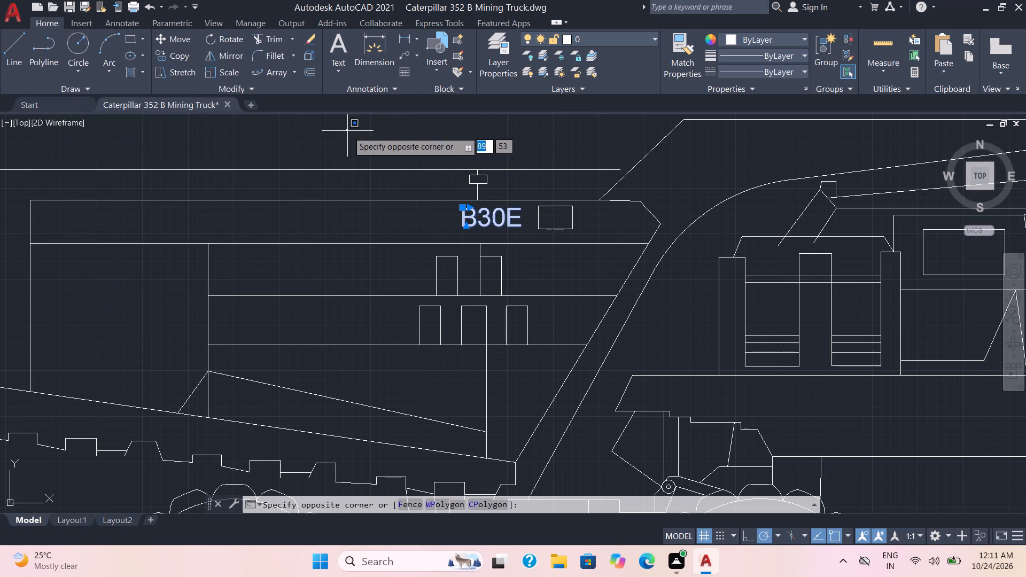
pyautogui.hotkey('ctrl', 's')
pyautogui.scroll(-1, 475, 237)
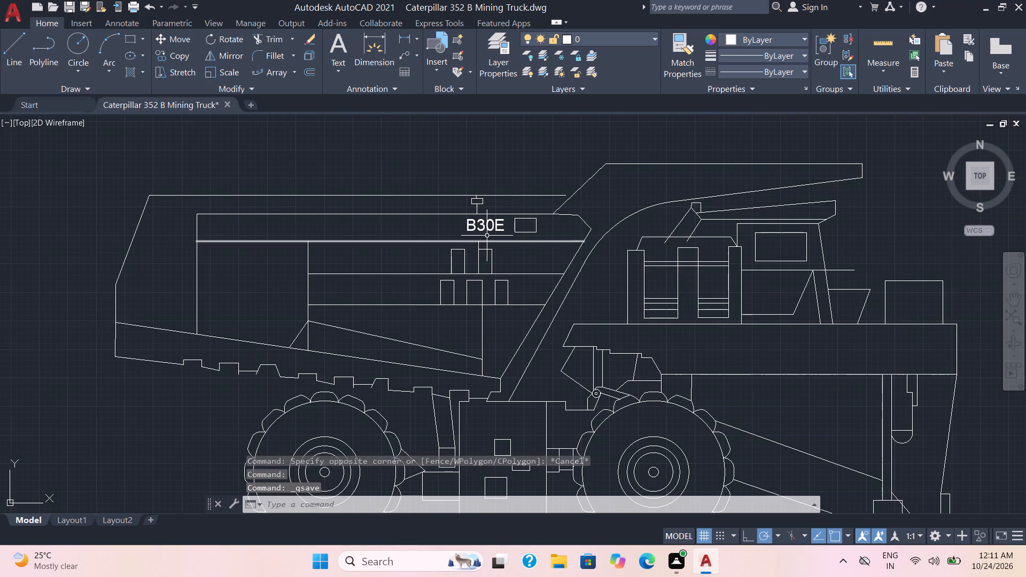
pyautogui.hotkey('ctrl', 's')
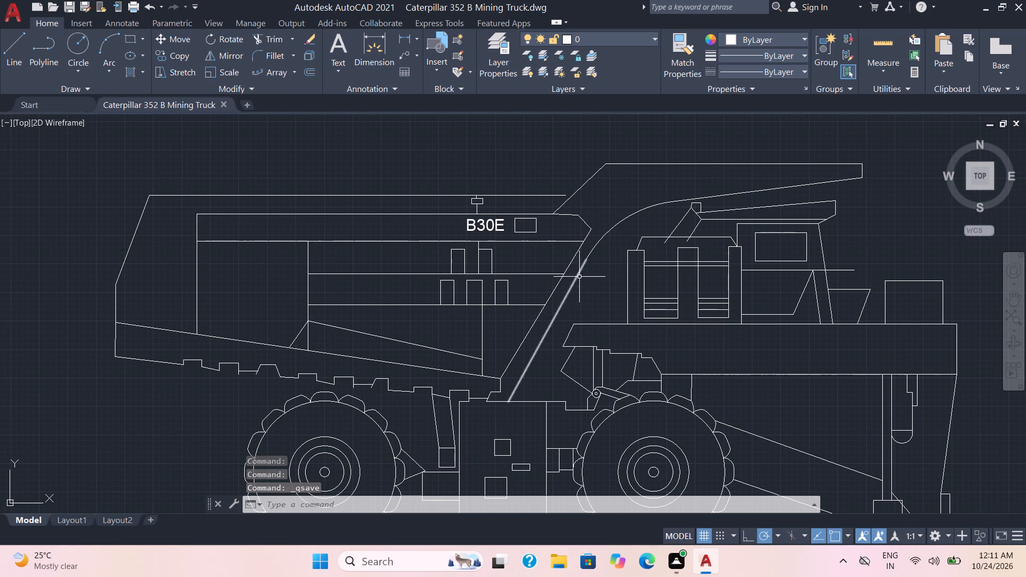
pyautogui.moveTo(582, 284); pyautogui.dragTo(488, 248, button='middle')
pyautogui.scroll(-4, 487, 248)
pyautogui.scroll(3, 514, 278)
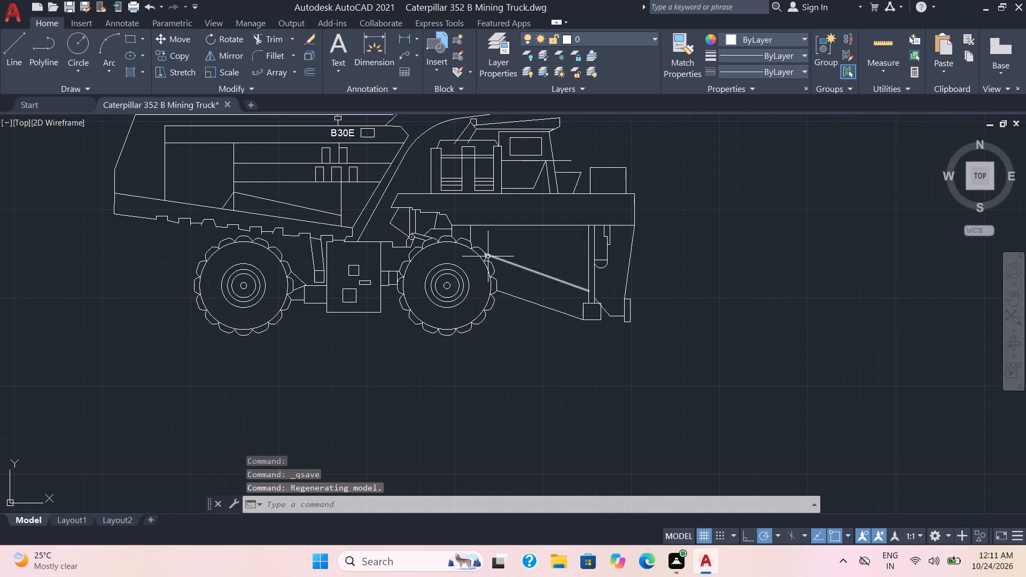
pyautogui.moveTo(488, 258); pyautogui.dragTo(563, 309, button='middle')
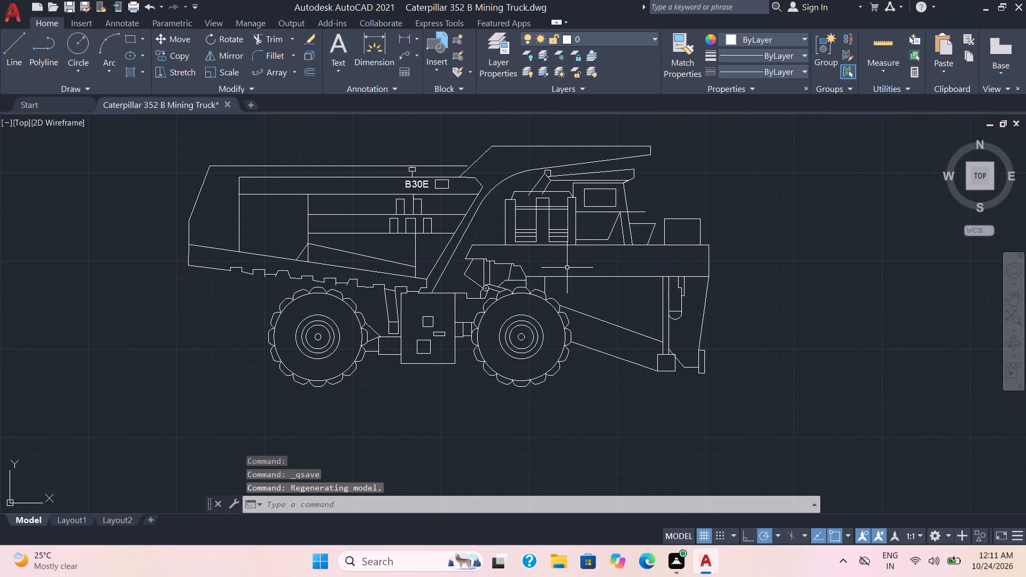
pyautogui.hotkey('ctrl', 's')
pyautogui.hotkey('ctrl', 's')
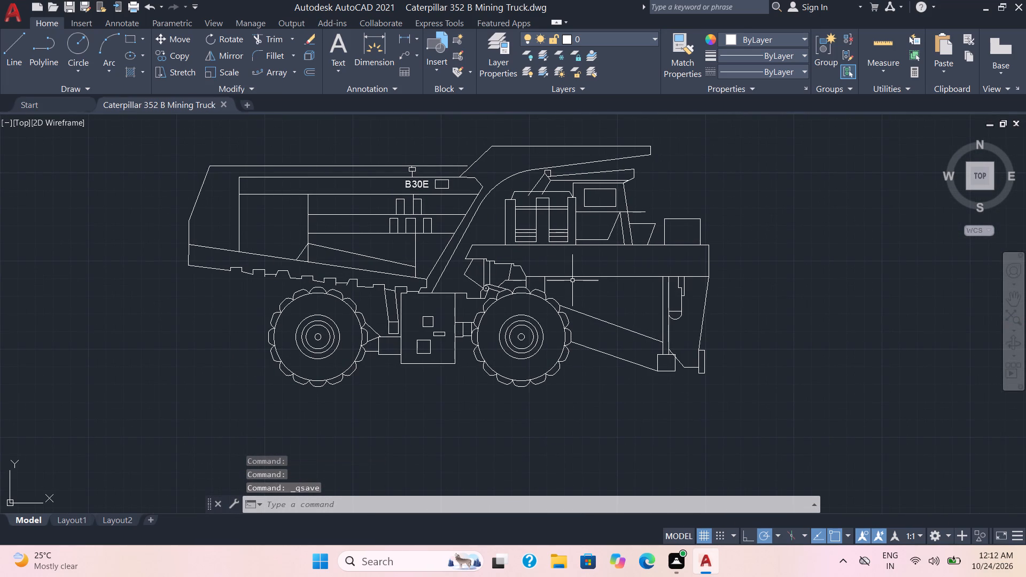
# Turn off the command log file with LOGFILEOFF.
pyautogui.press('l')
pyautogui.press('o')
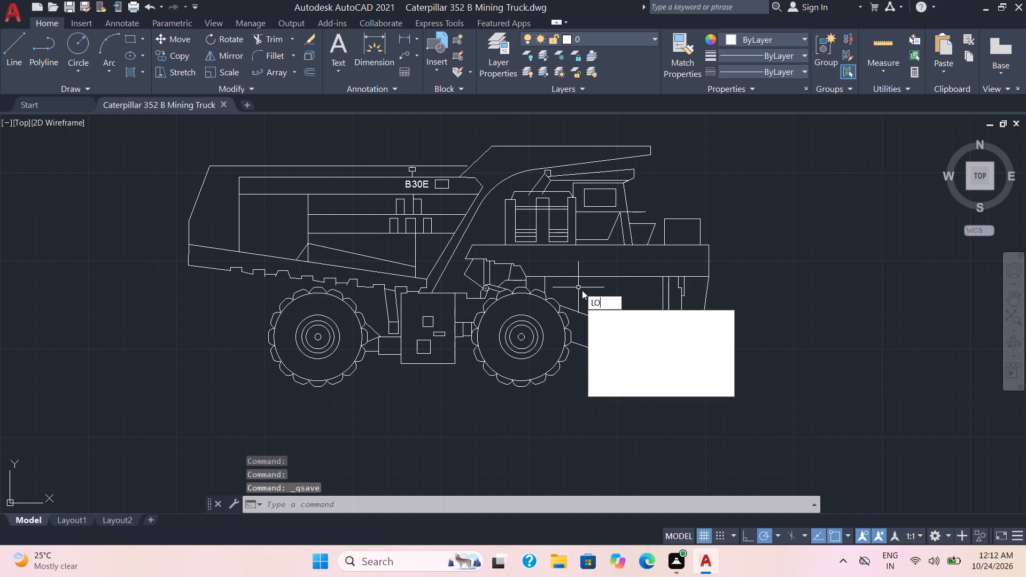
pyautogui.press('g')
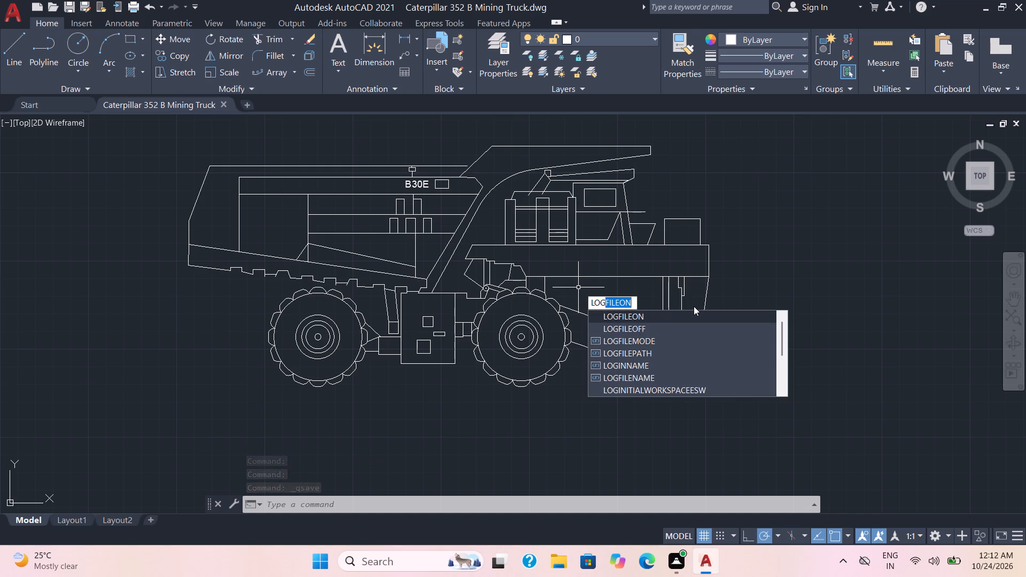
pyautogui.press('f')
pyautogui.press('i')
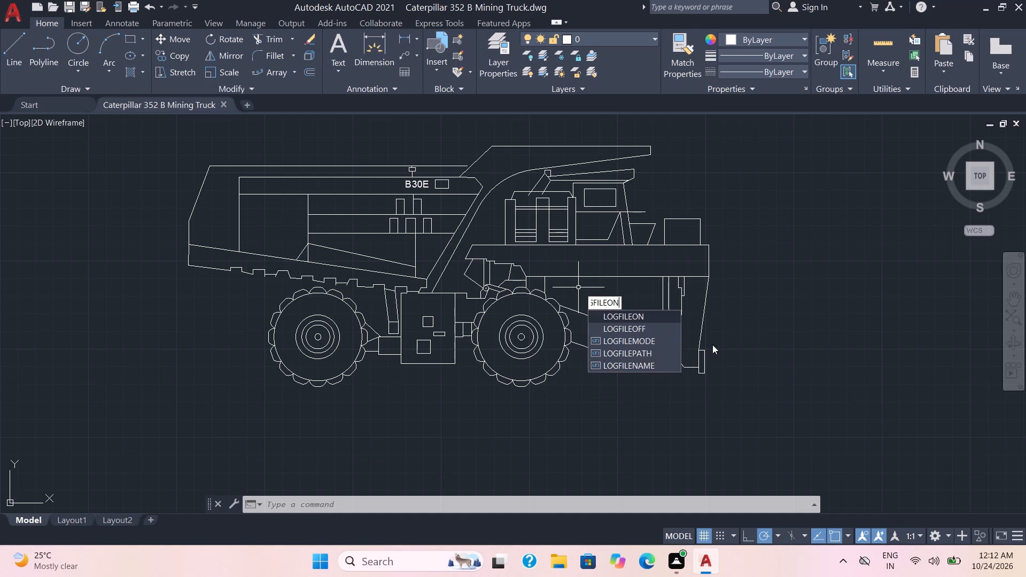
pyautogui.press('l')
pyautogui.press('e')
pyautogui.press('o')
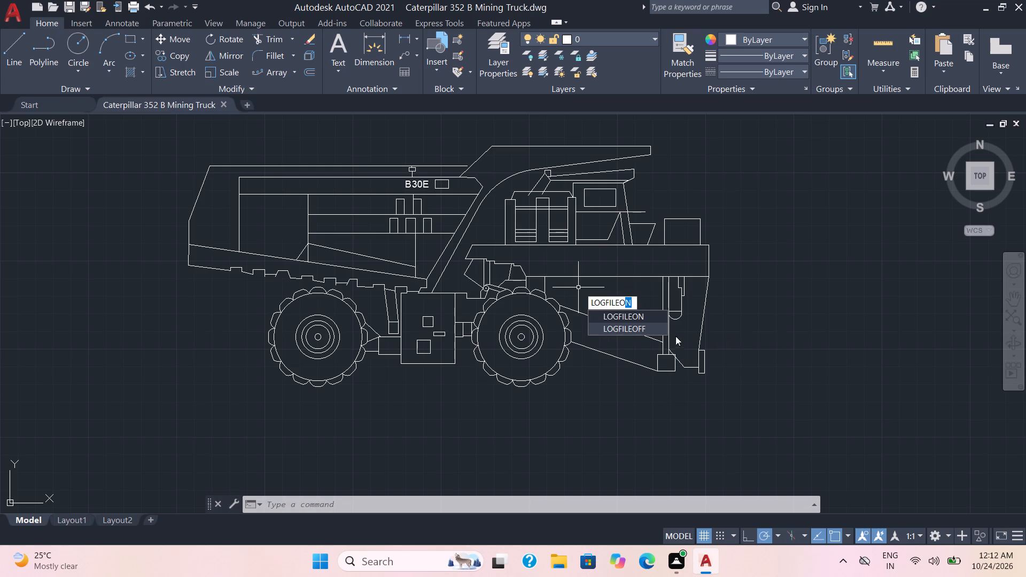
pyautogui.click(651, 331)
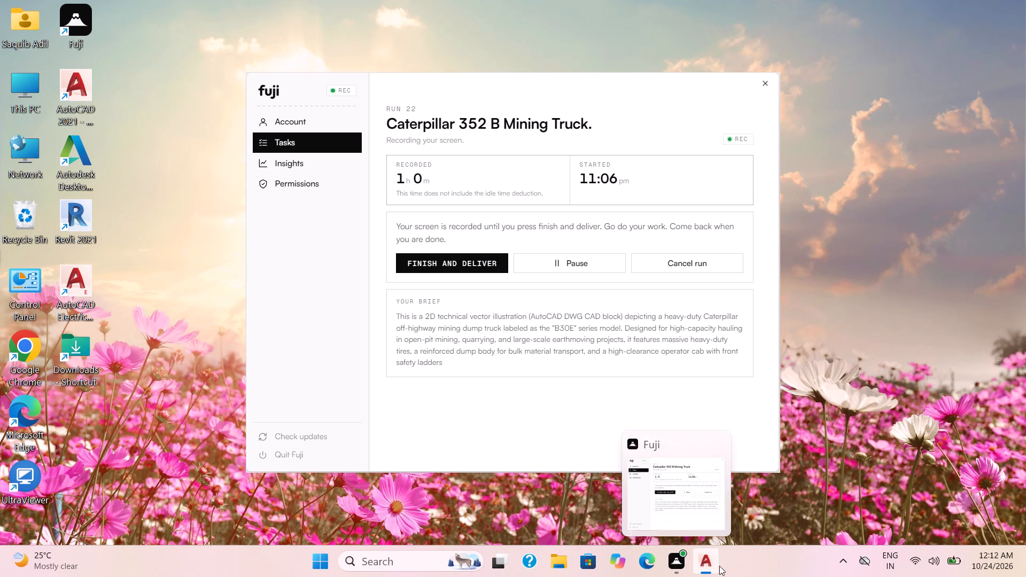
# Save the finished mining truck drawing again.
pyautogui.hotkey('ctrl', 's')
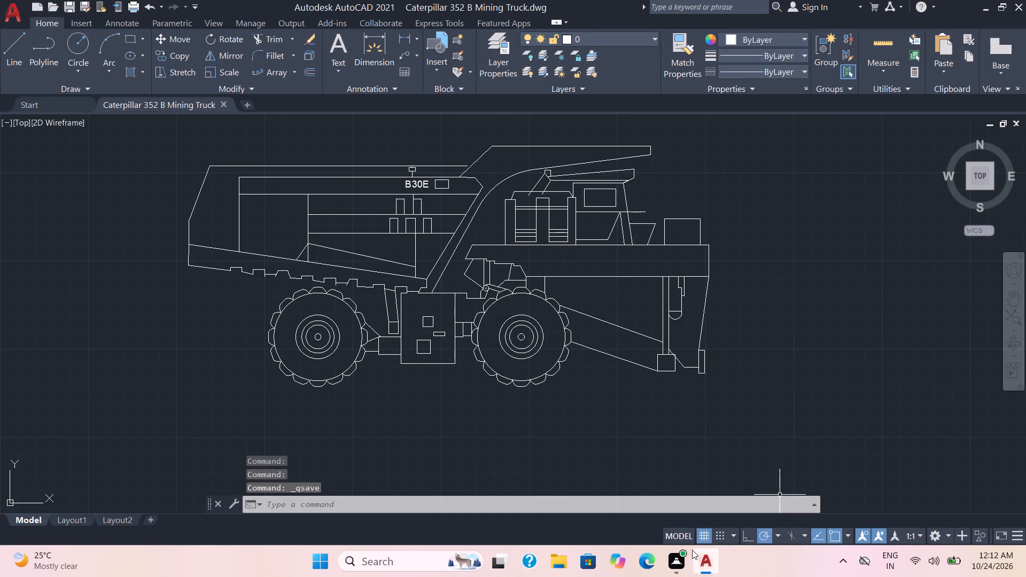
pyautogui.hotkey('ctrl', 's')
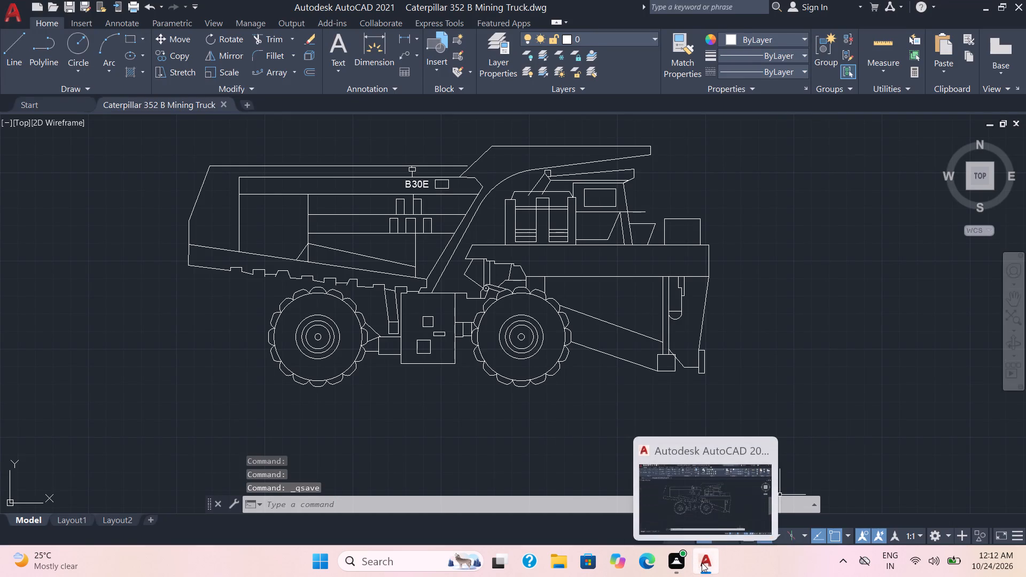